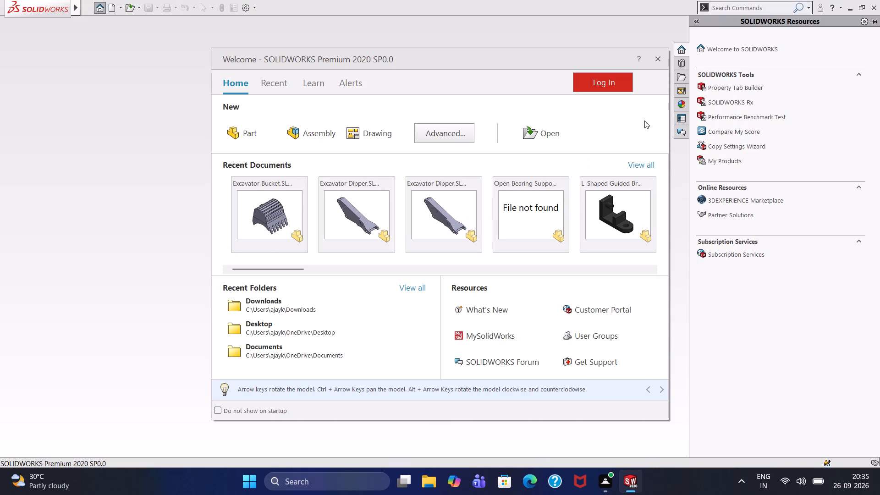
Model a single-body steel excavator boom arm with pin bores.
Dismiss the welcome window and create a new part document.
click(664, 62)
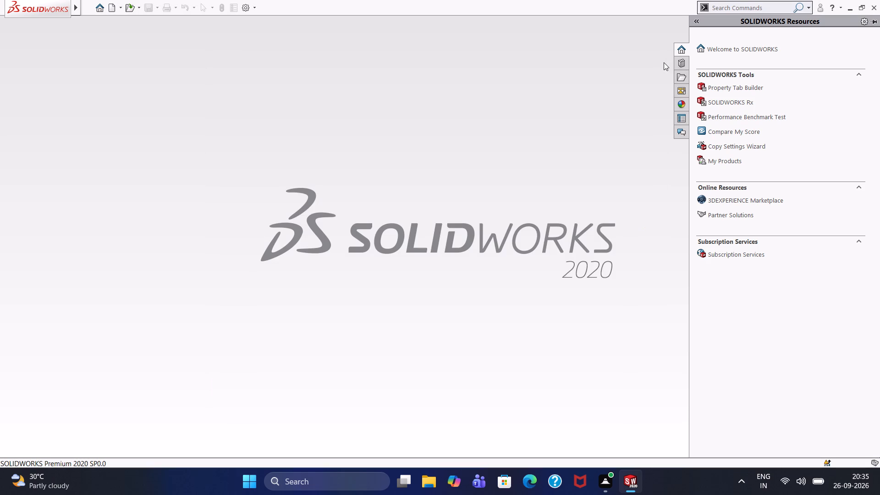
click(110, 5)
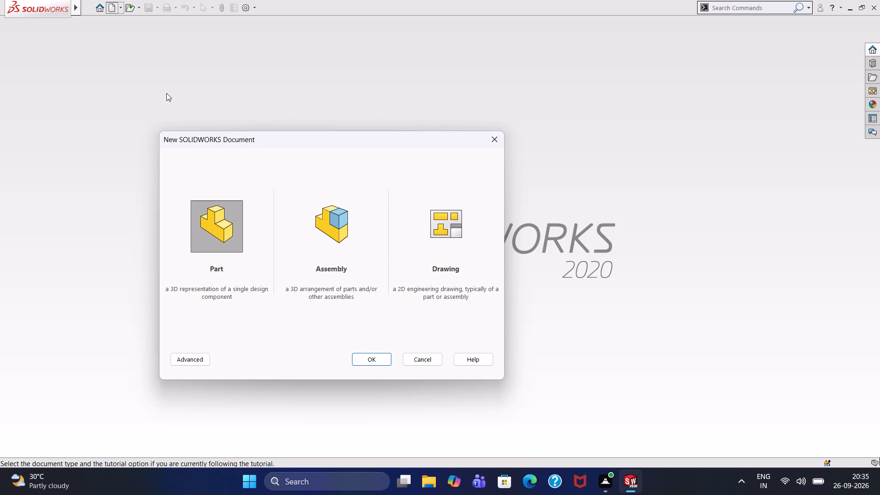
double_click(223, 229)
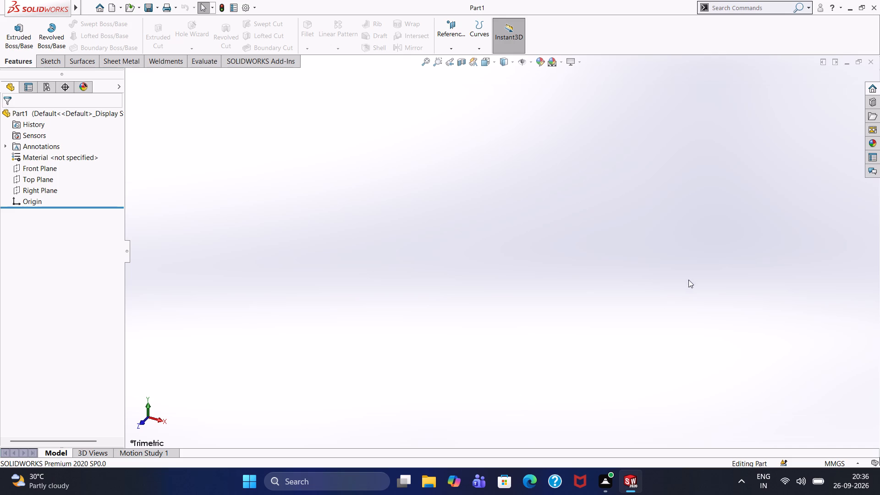
On the Front Plane, sketch a centerline triangle from the origin with a horizontal base about 145 mm long and its apex above the base.
click(44, 169)
click(48, 159)
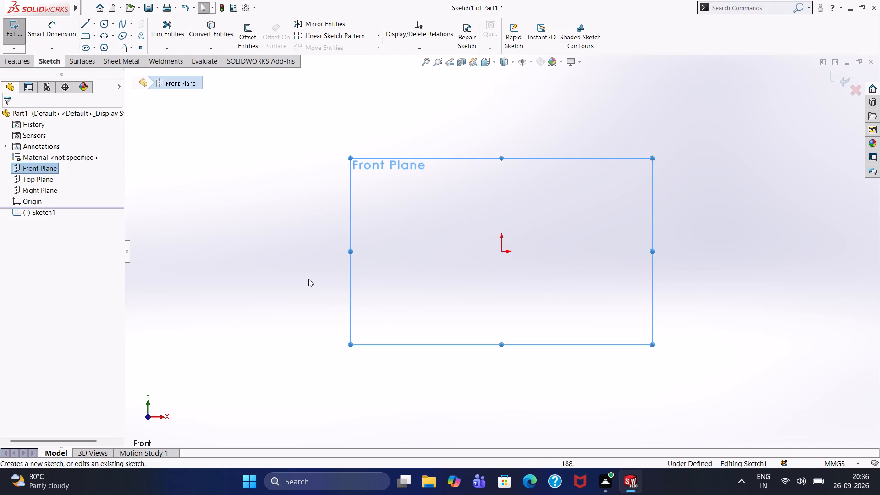
click(373, 240)
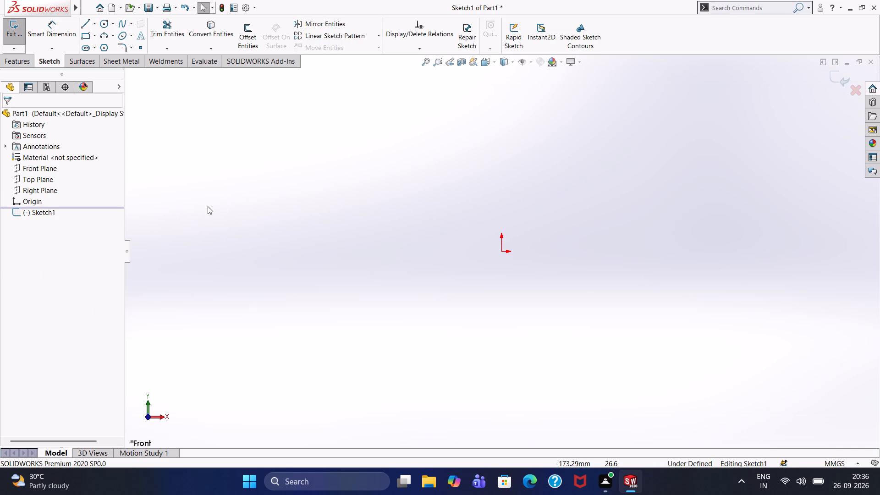
click(97, 22)
click(99, 45)
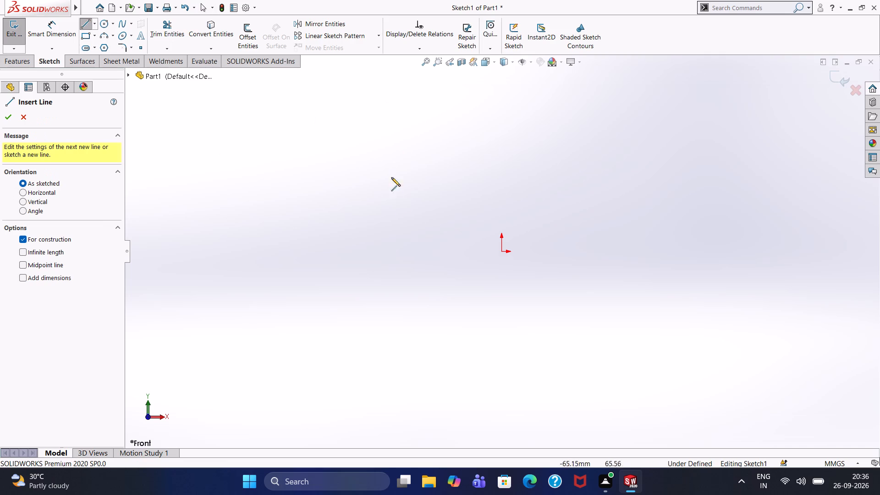
click(500, 251)
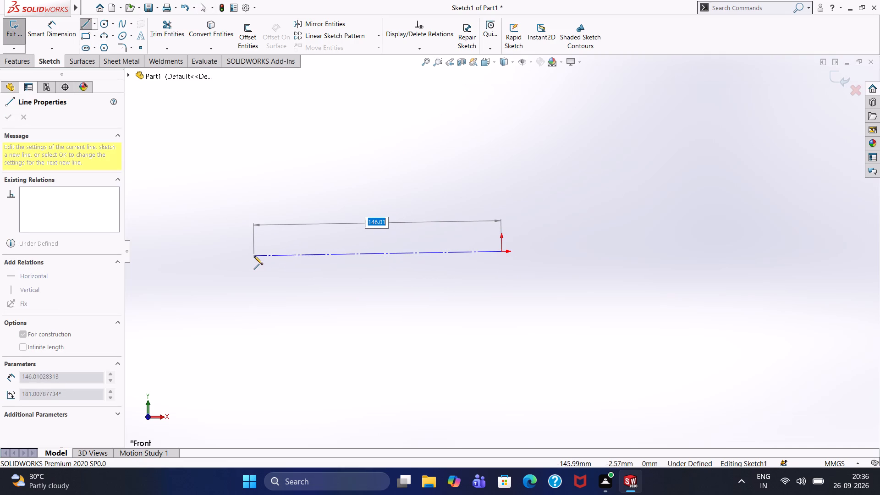
click(255, 254)
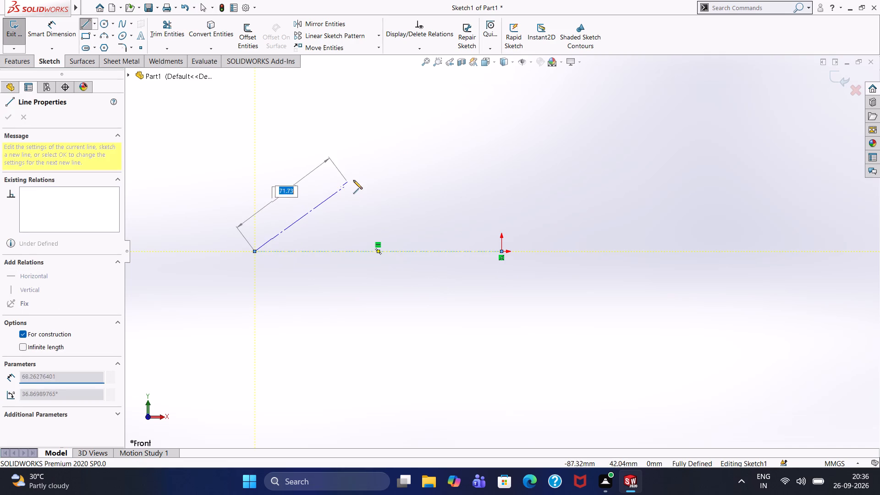
click(365, 172)
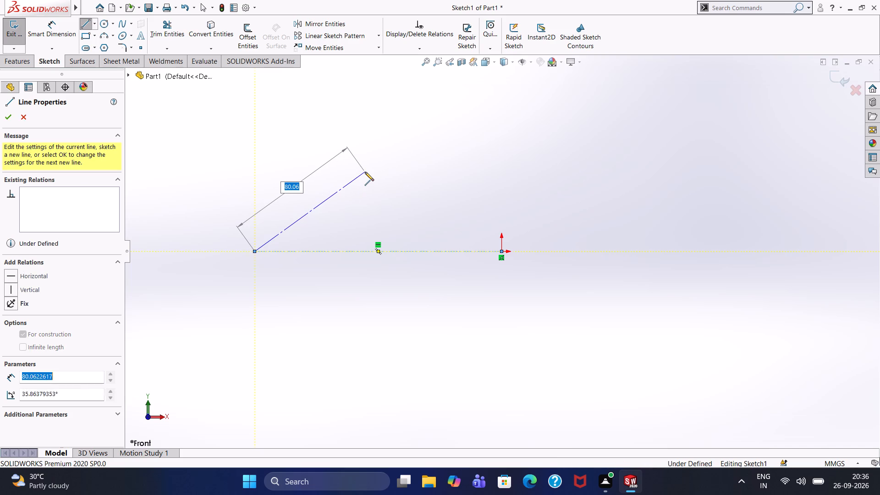
click(501, 251)
right_click(492, 186)
click(498, 192)
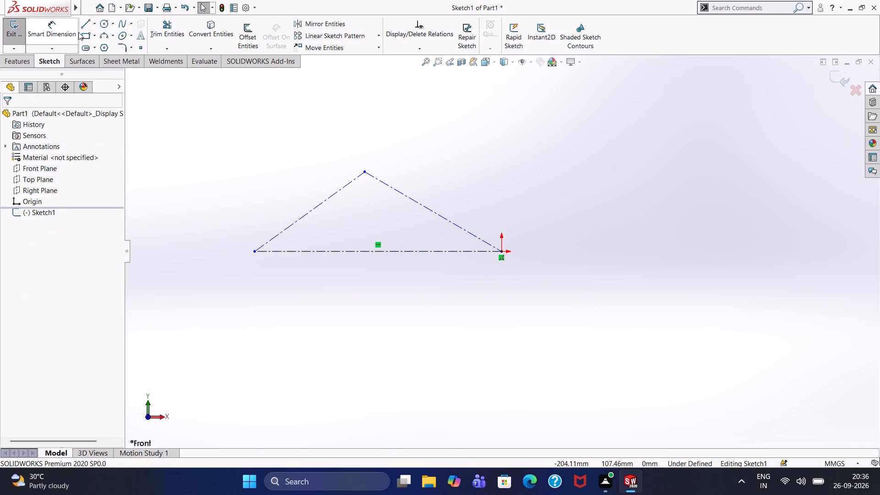
Sketch circles centred on both base ends of the triangle, radius about 7.6 mm at the origin and about 8 mm at the other end.
click(99, 21)
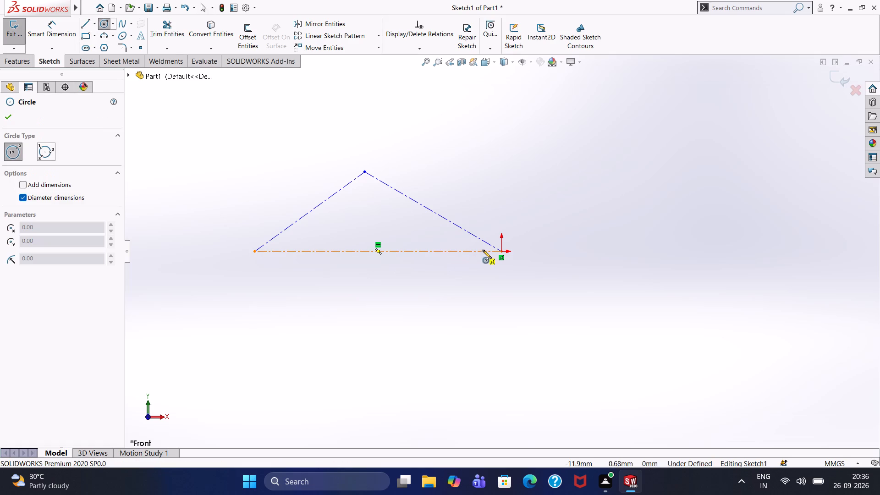
drag(501, 253, 495, 247)
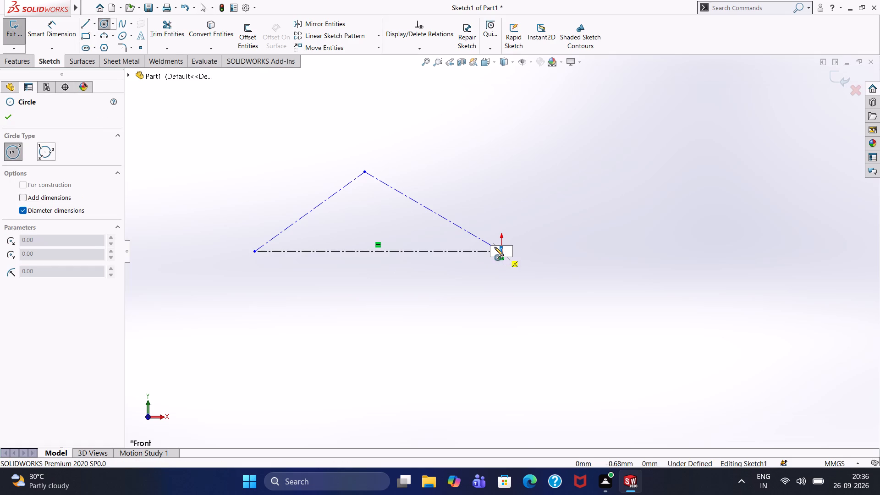
drag(495, 247, 492, 246)
click(490, 245)
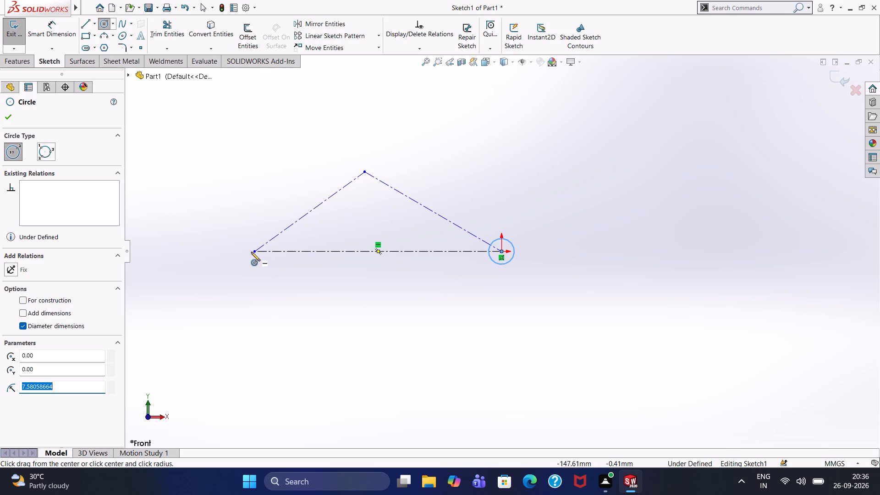
drag(255, 253, 252, 249)
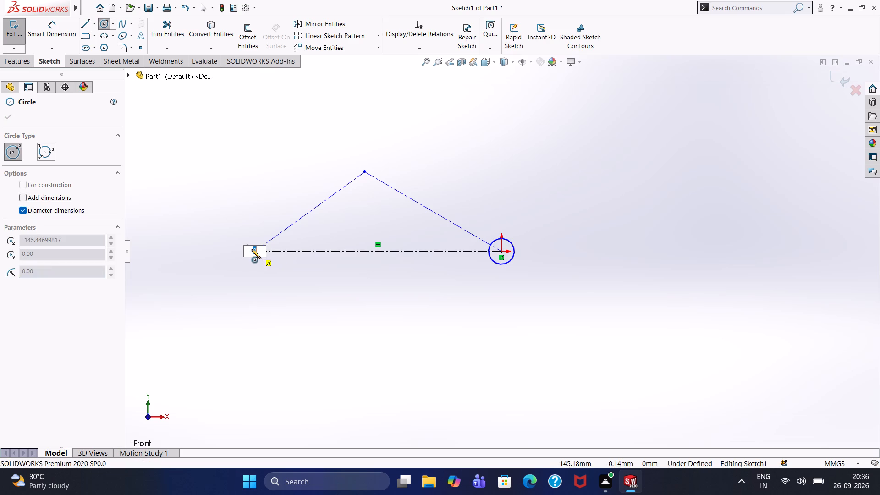
drag(252, 249, 244, 243)
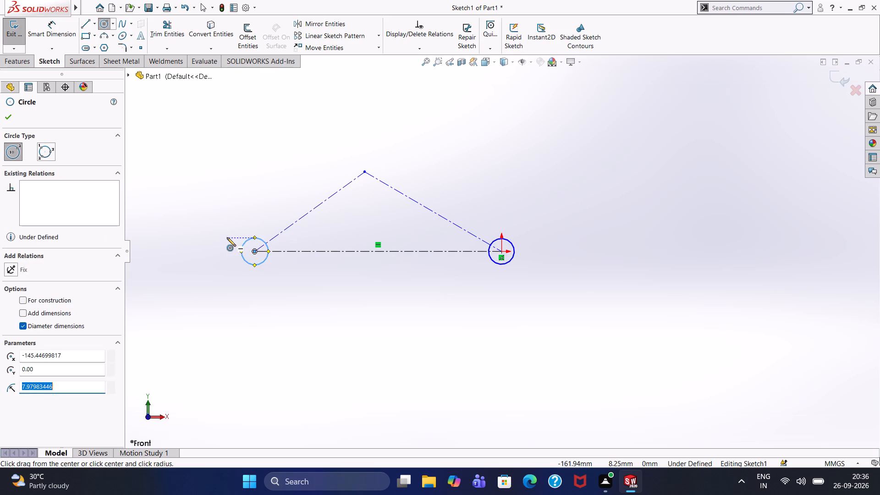
click(227, 237)
right_click(232, 240)
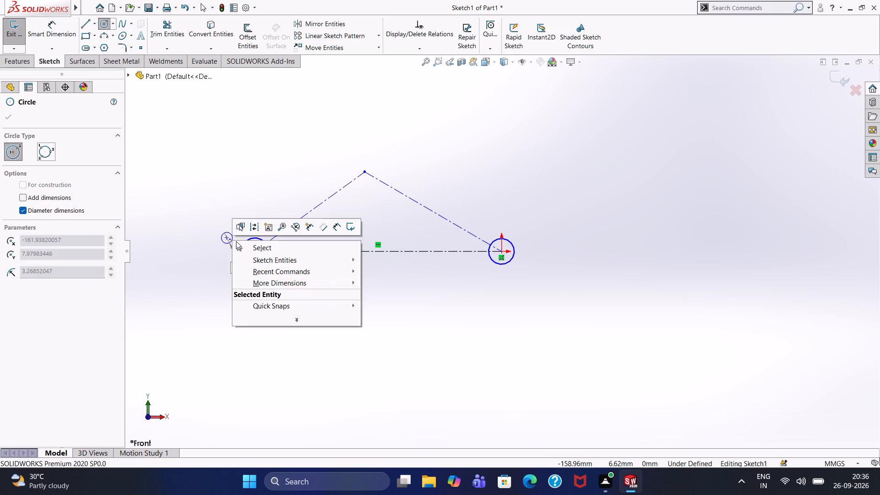
click(236, 241)
right_click(232, 236)
click(247, 243)
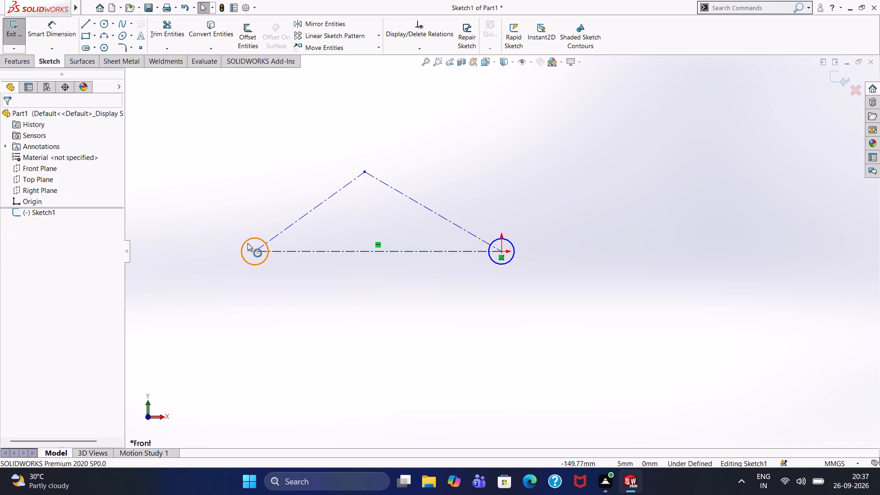
Sketch the arm's lower edge as five connected lines between the bottoms of the two circles, with a horizontal middle segment about 24 mm long.
click(84, 24)
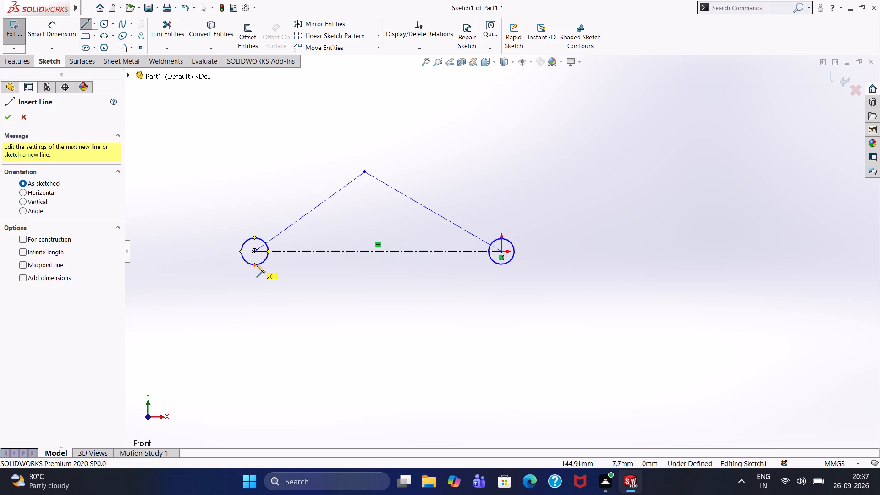
click(253, 265)
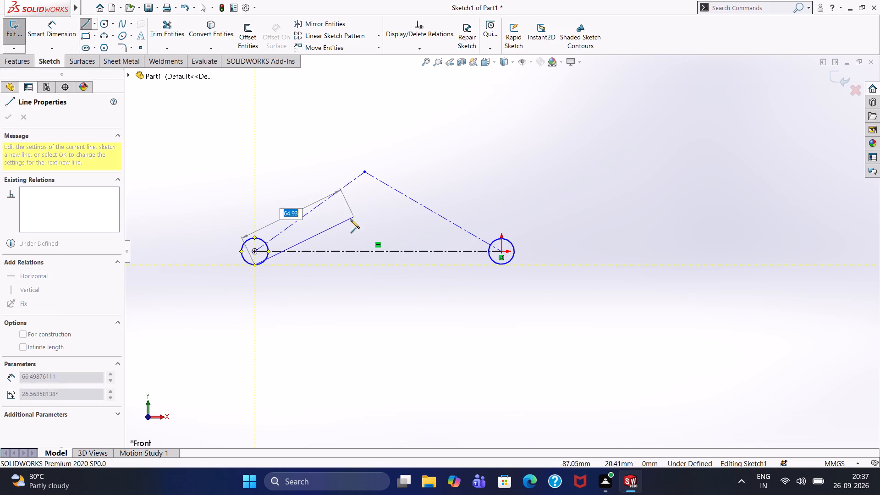
click(291, 247)
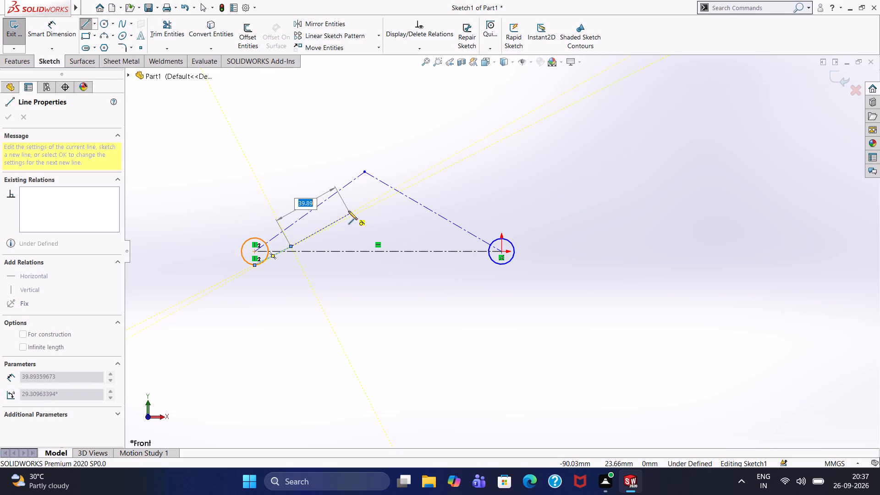
click(342, 210)
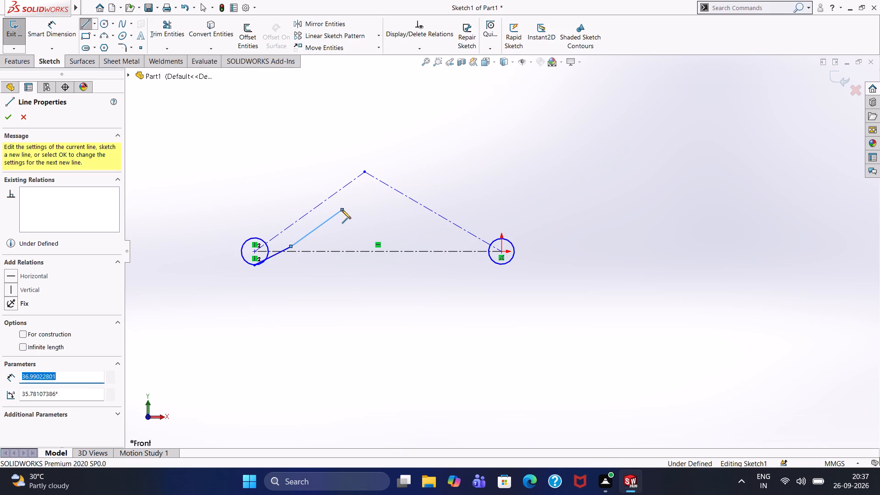
click(383, 208)
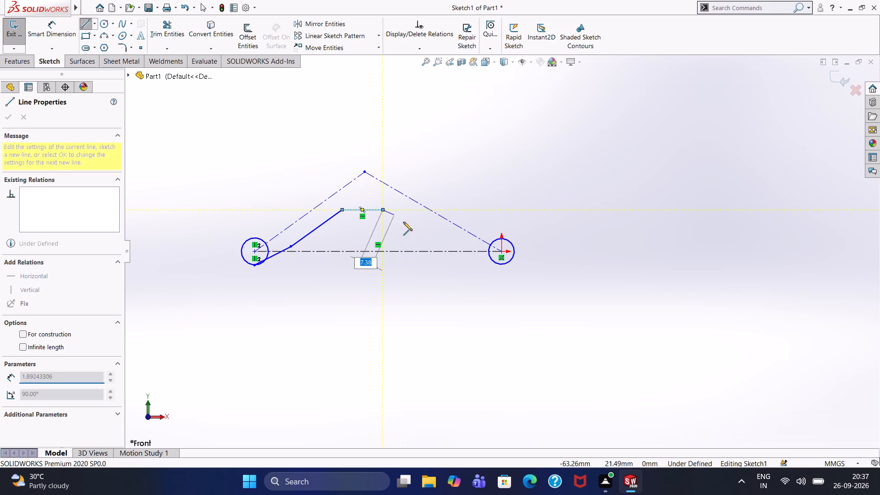
click(476, 258)
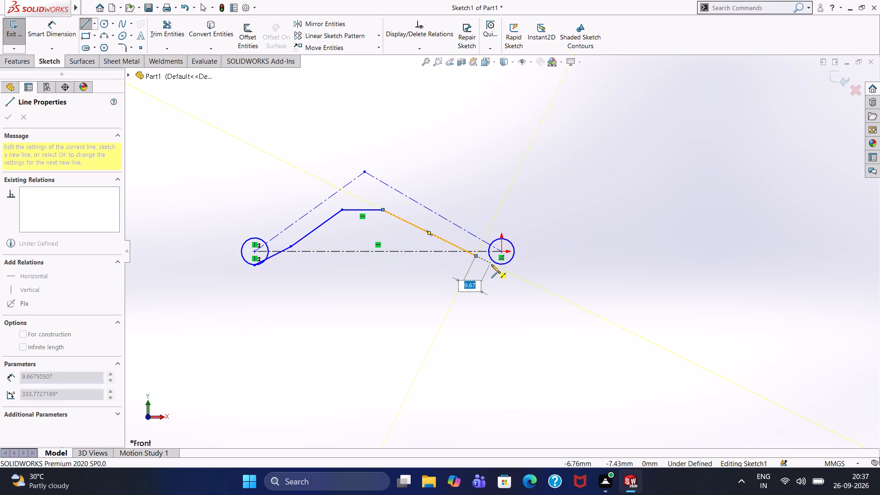
click(500, 266)
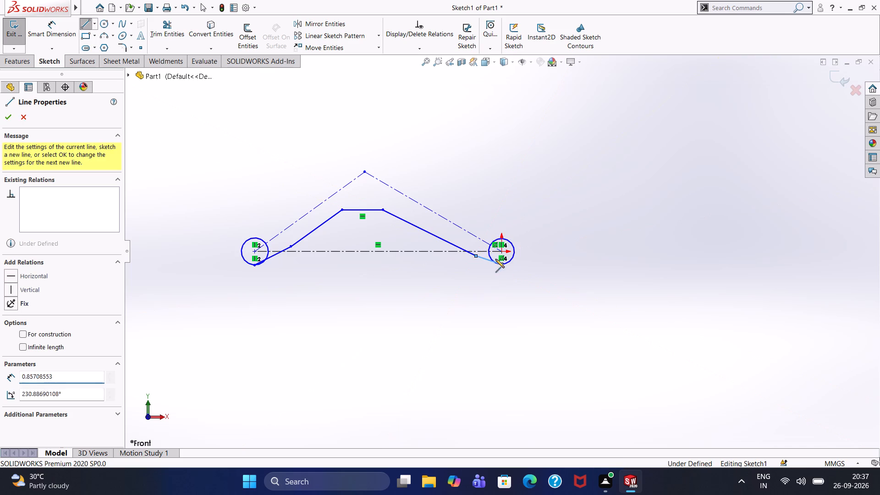
right_click(489, 211)
click(498, 223)
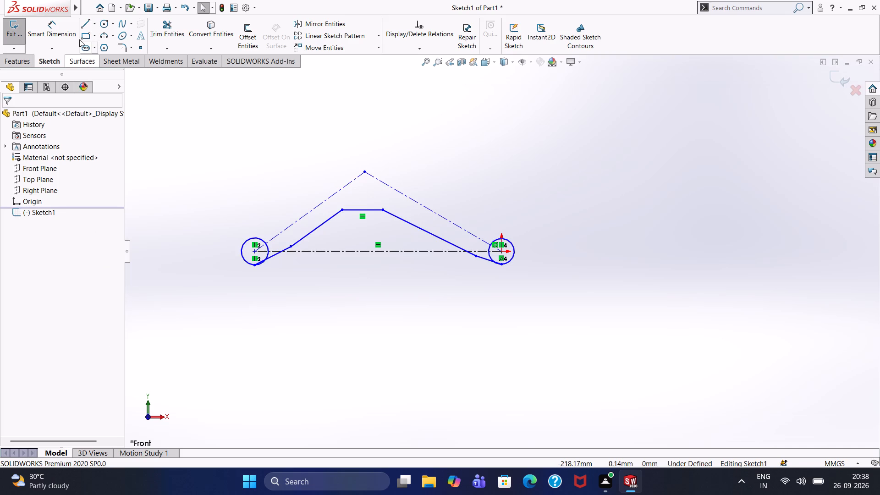
Sketch the arm's upper edge as five connected lines over the triangle's apex, about 26, 39, 33, 73 and 18 mm long, joining both circles.
click(85, 29)
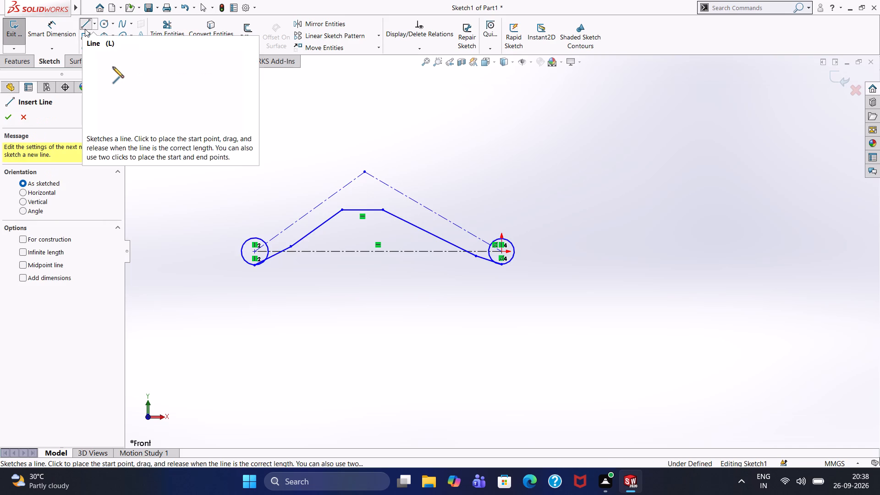
click(244, 242)
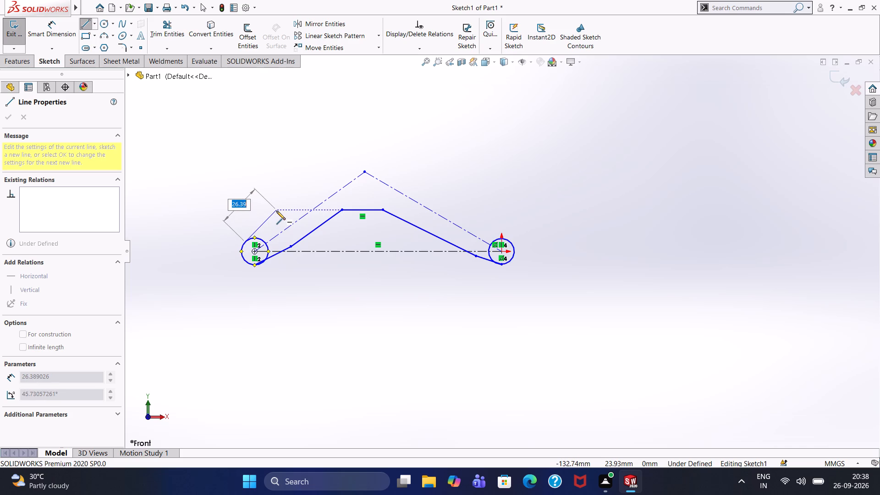
click(276, 211)
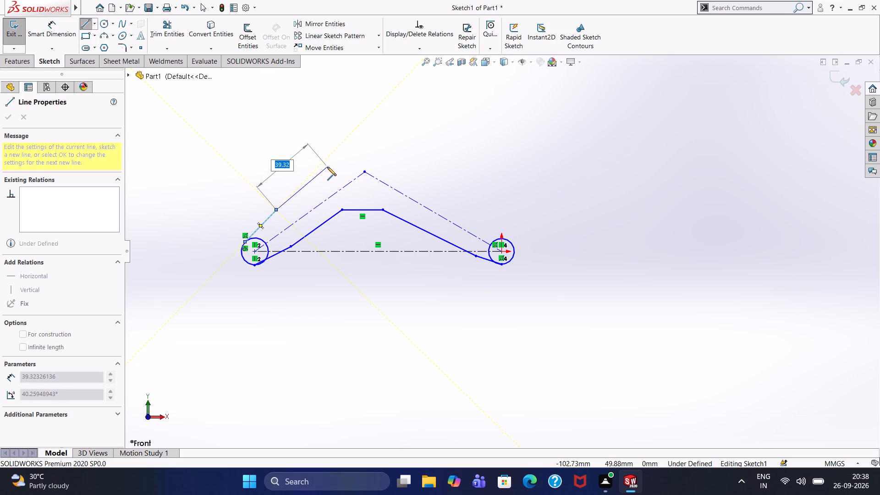
click(327, 167)
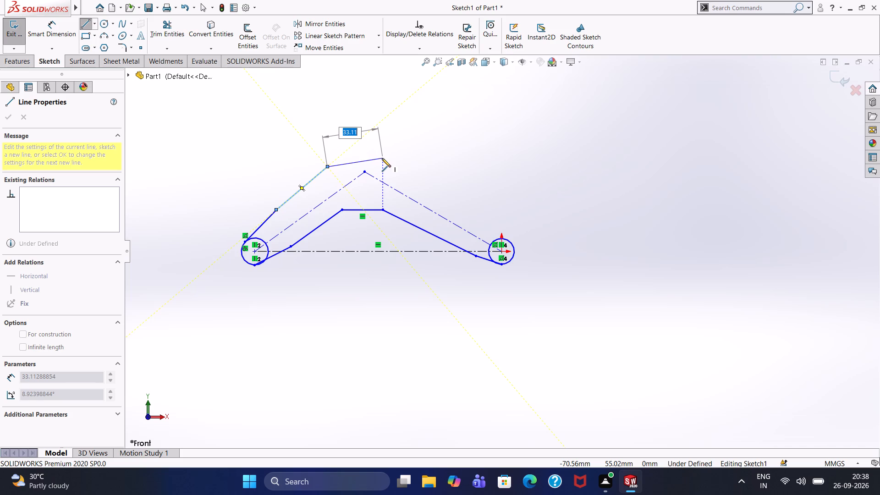
click(382, 158)
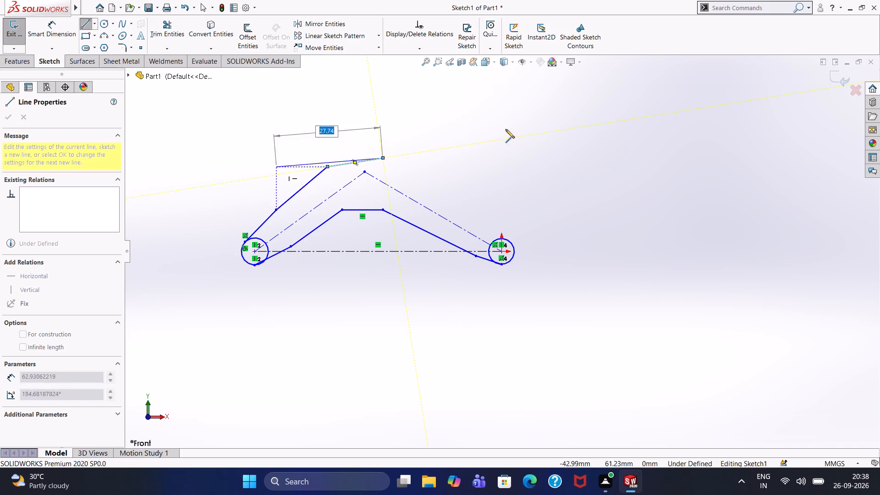
click(491, 219)
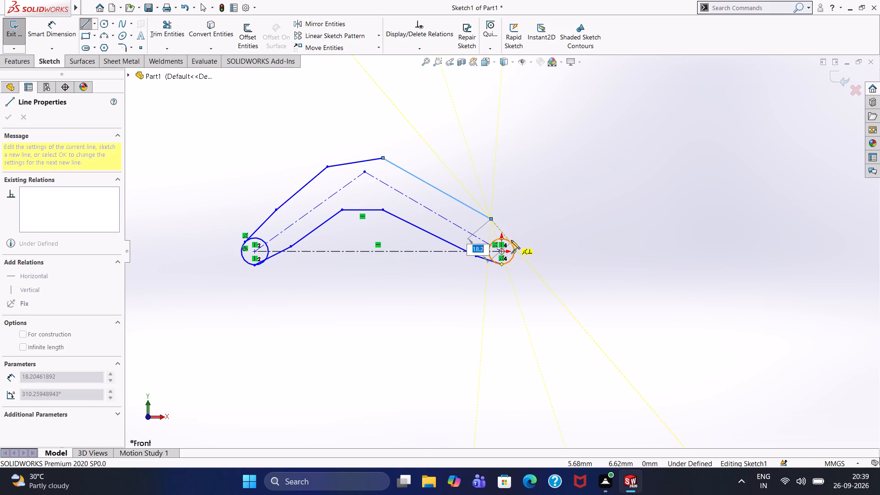
click(511, 240)
right_click(519, 200)
click(522, 205)
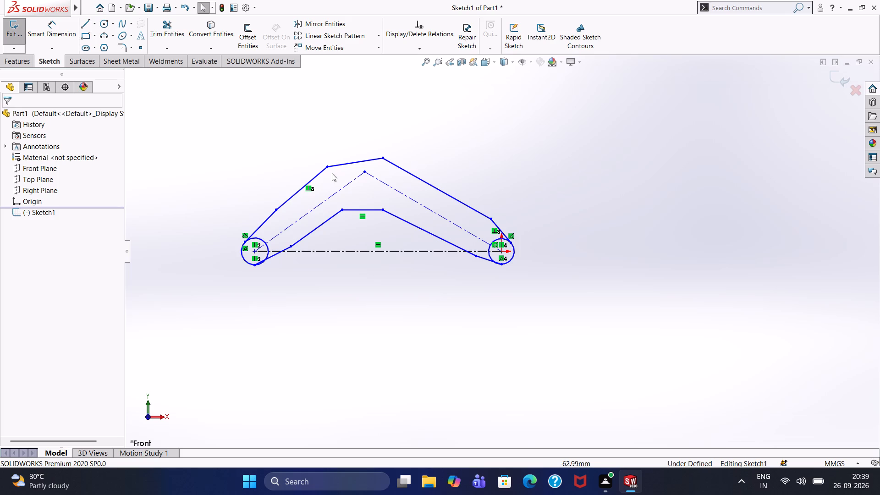
Sketch two crossing centerlines, about 41 and 39 mm long, joining opposite corners of the arm's top edge segment and lower horizontal segment.
click(95, 27)
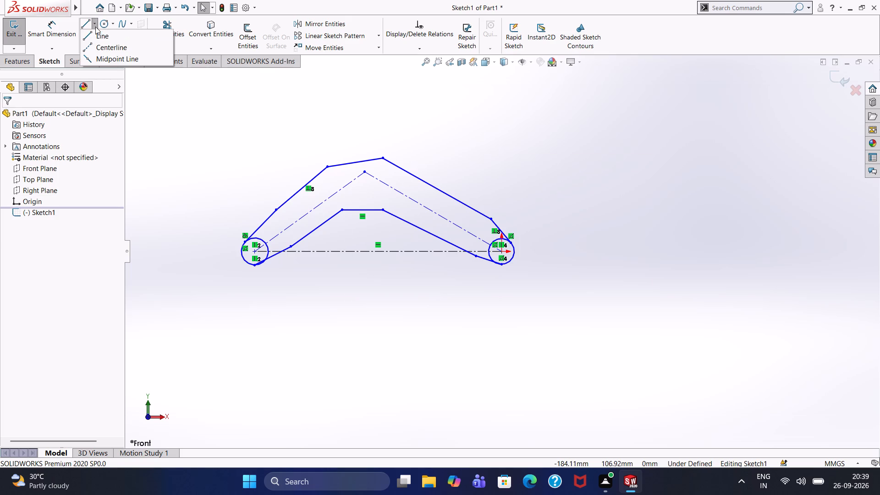
click(103, 47)
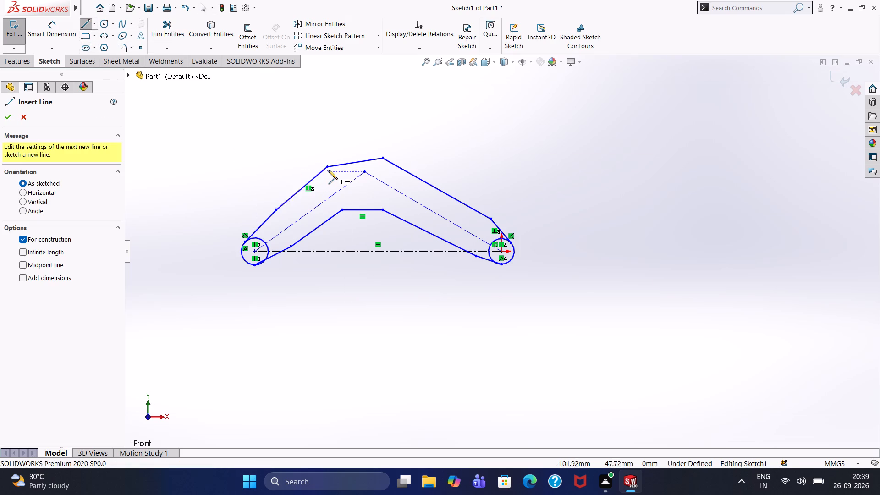
click(329, 167)
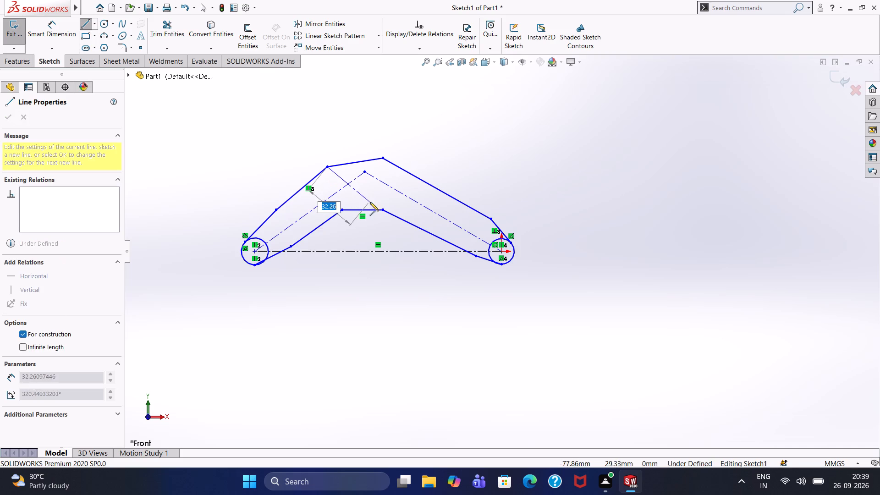
click(382, 211)
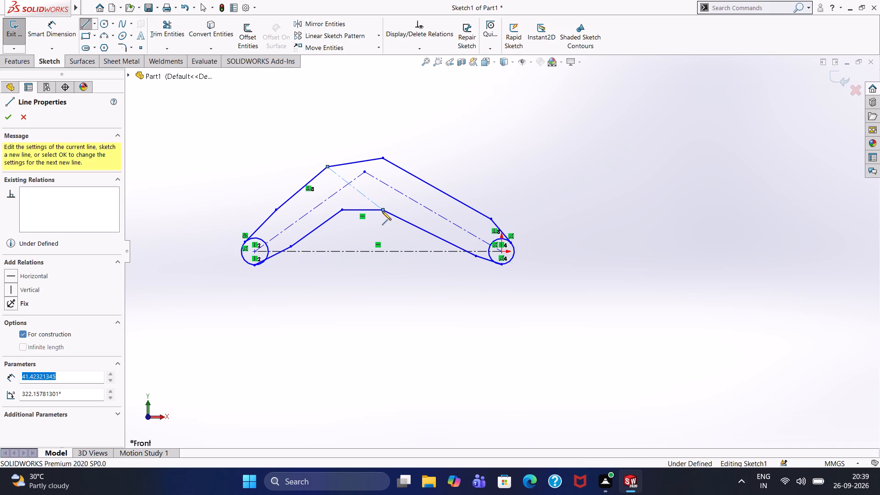
right_click(419, 152)
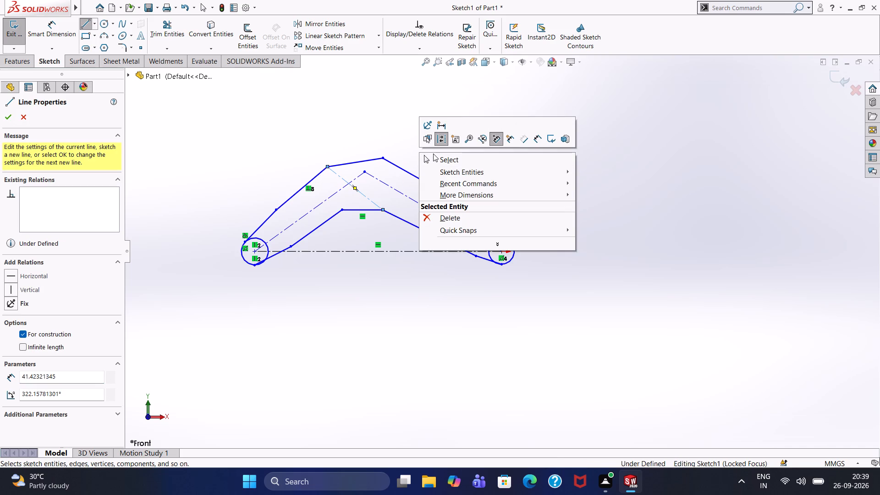
click(433, 154)
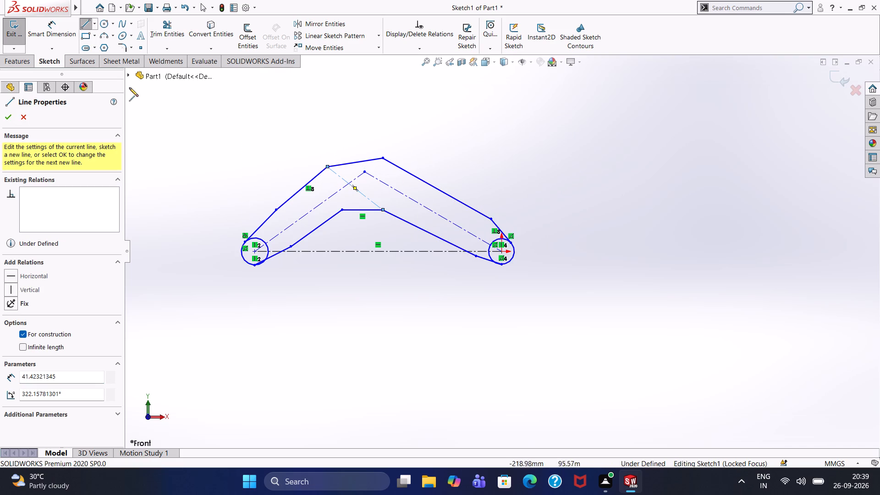
click(382, 158)
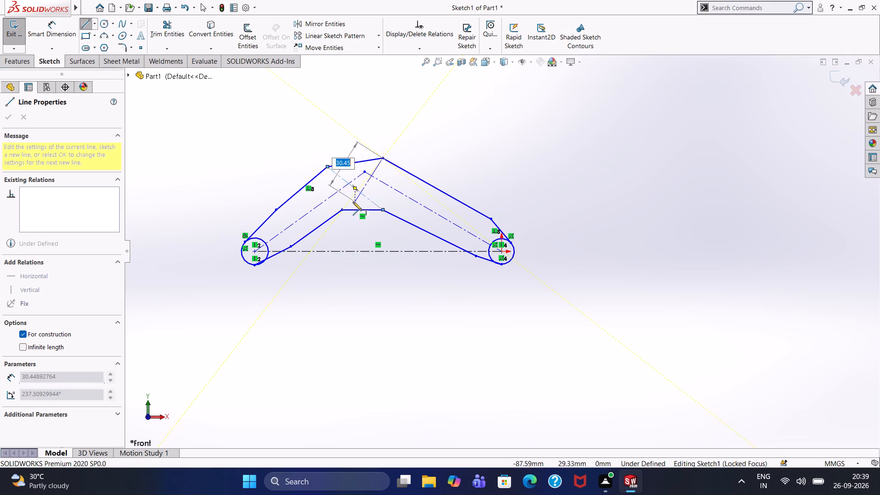
click(343, 211)
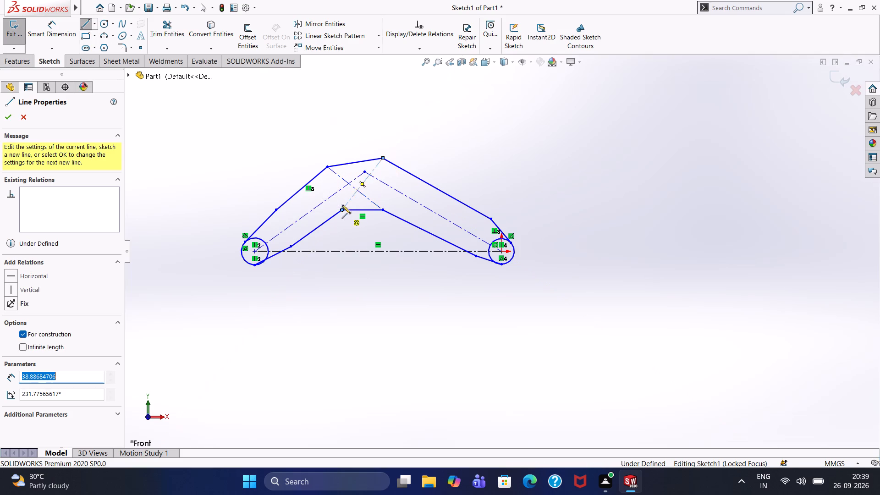
right_click(338, 148)
click(342, 150)
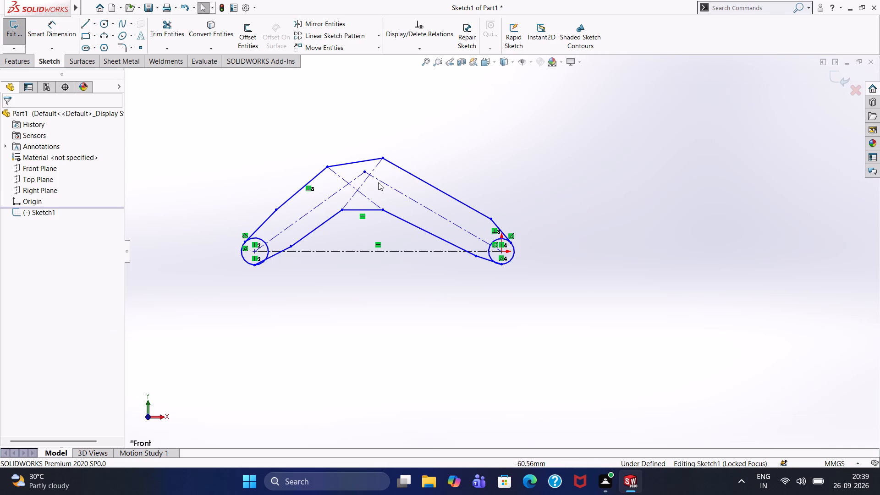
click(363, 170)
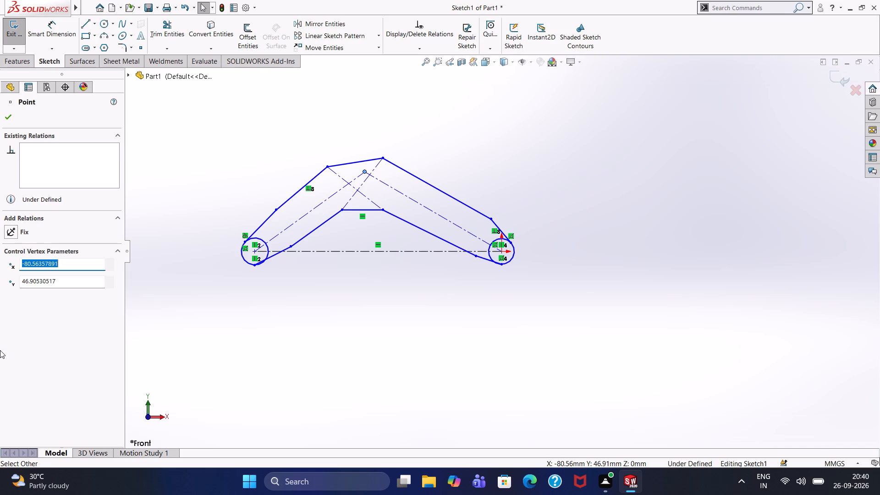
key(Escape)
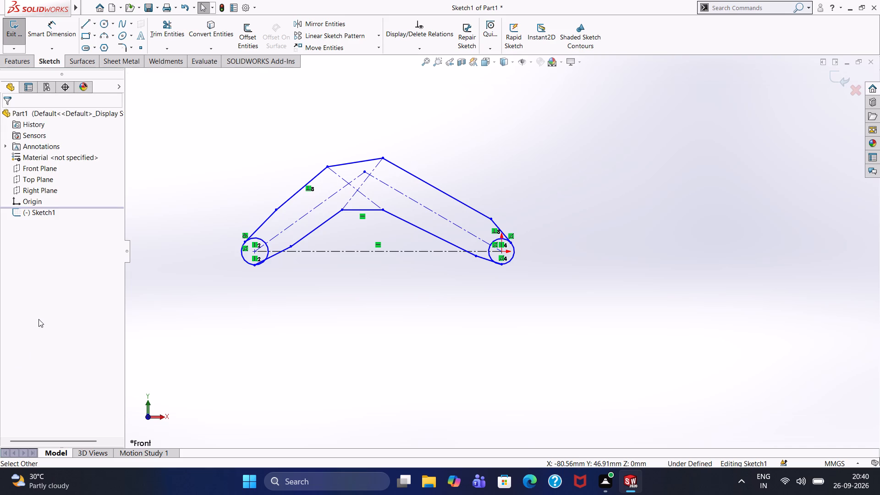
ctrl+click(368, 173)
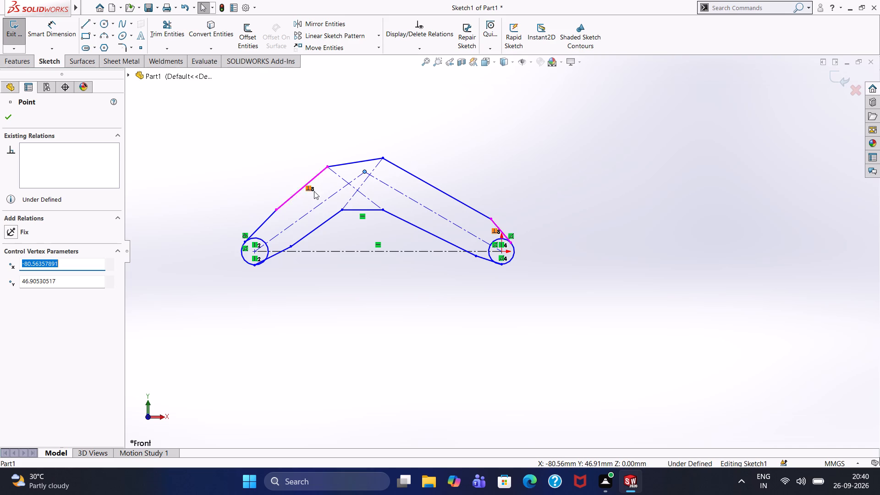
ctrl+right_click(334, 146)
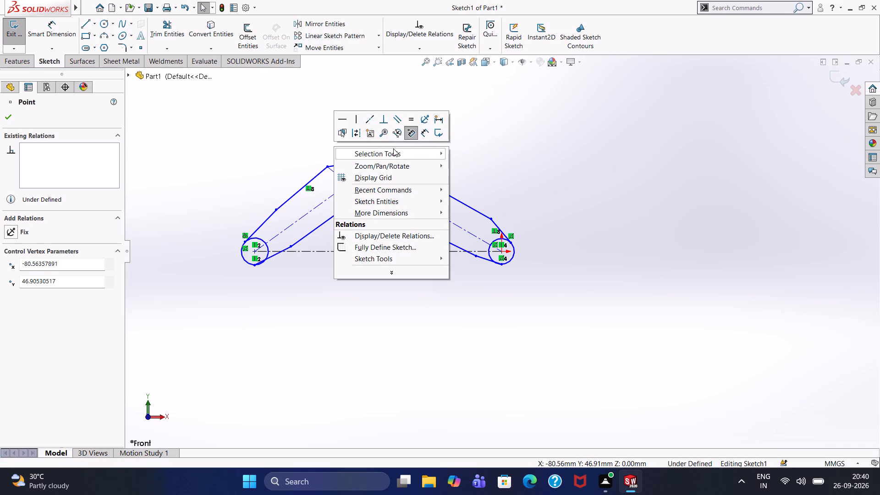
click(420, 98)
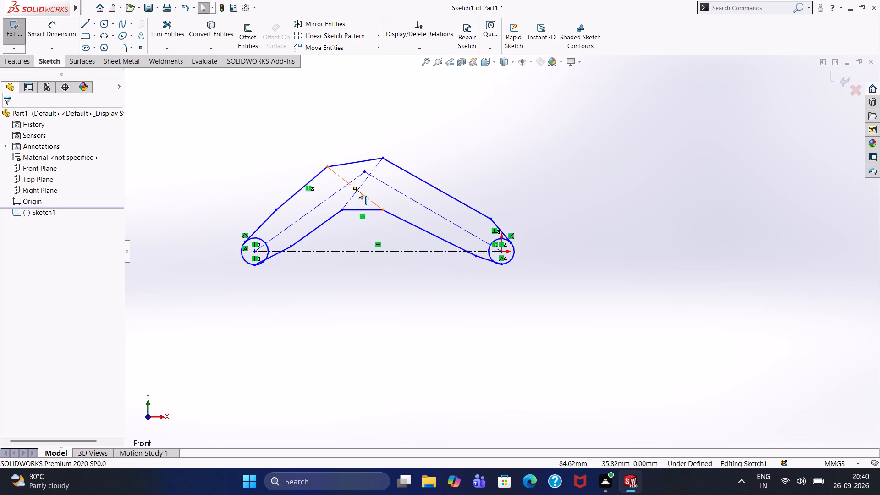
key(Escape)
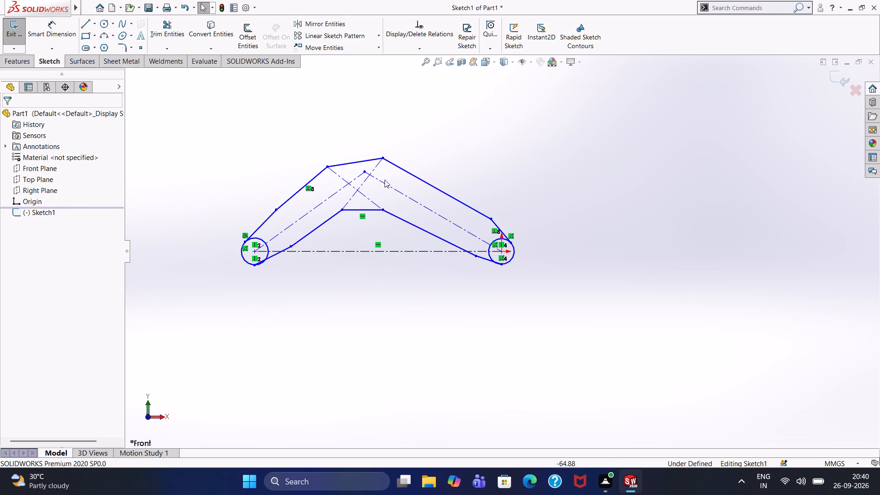
Add coincident relations placing the centerline triangle's apex on both crossing diagonal centerlines.
click(369, 198)
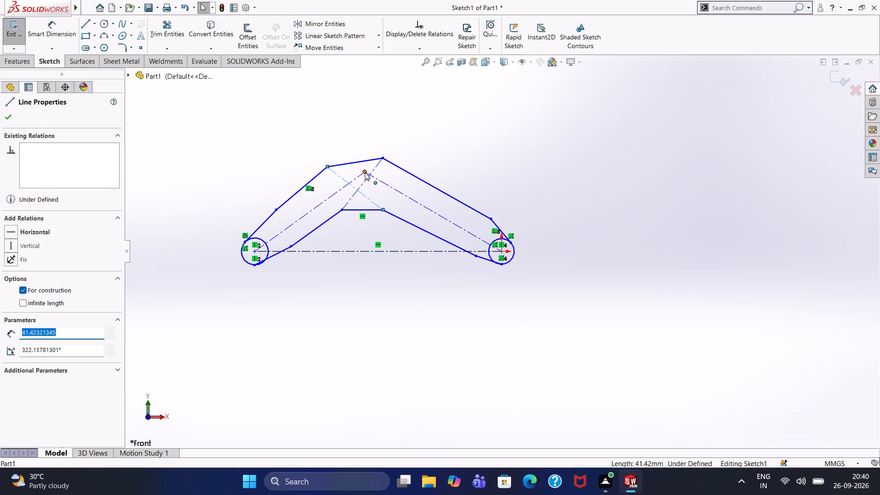
ctrl+click(364, 171)
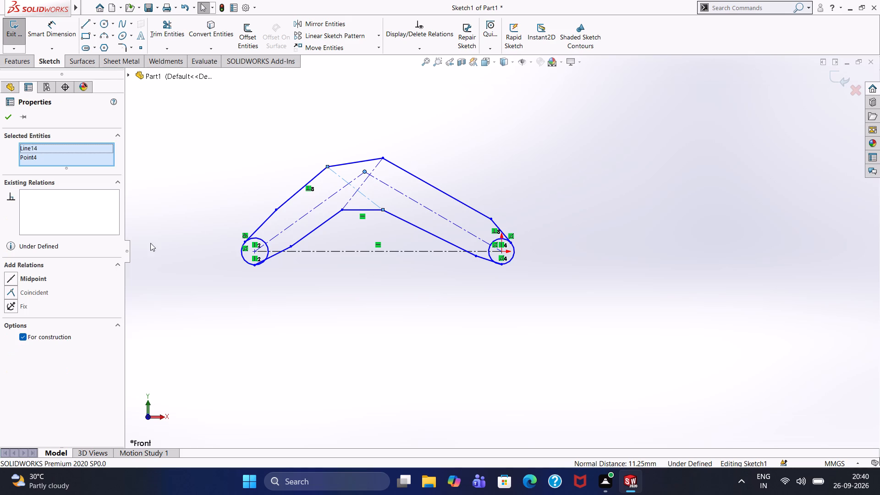
ctrl+click(31, 291)
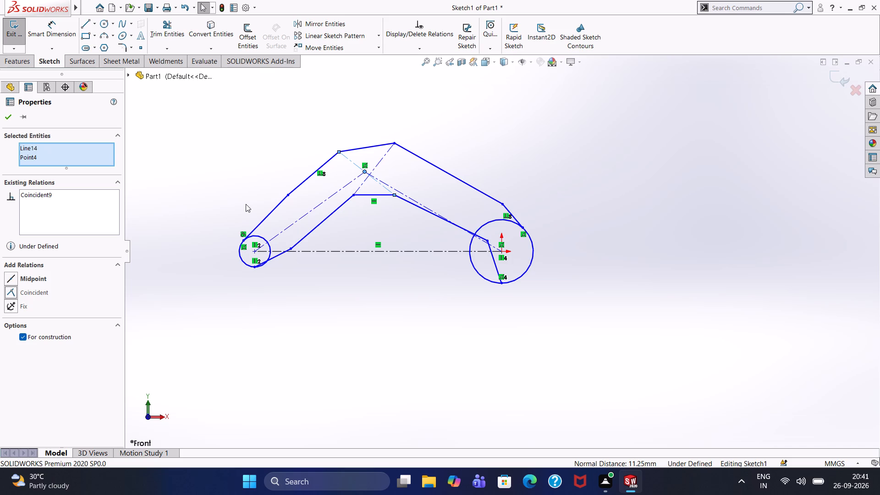
click(362, 187)
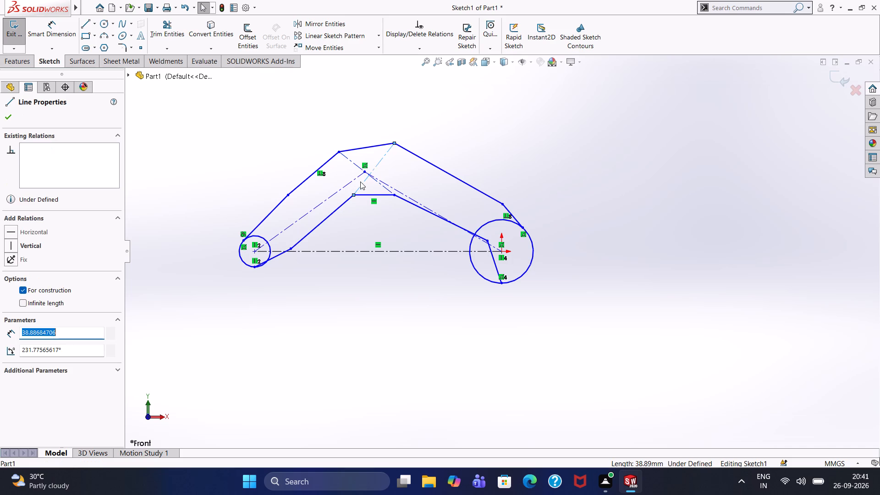
ctrl+click(363, 174)
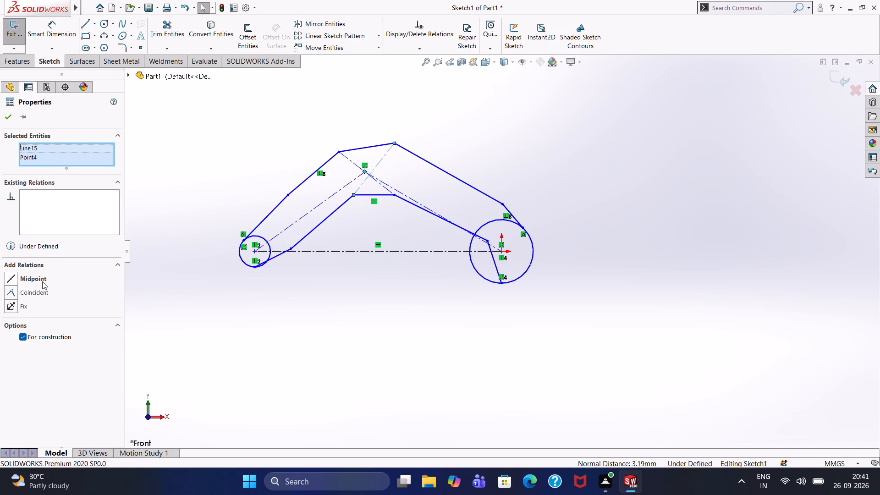
ctrl+click(36, 289)
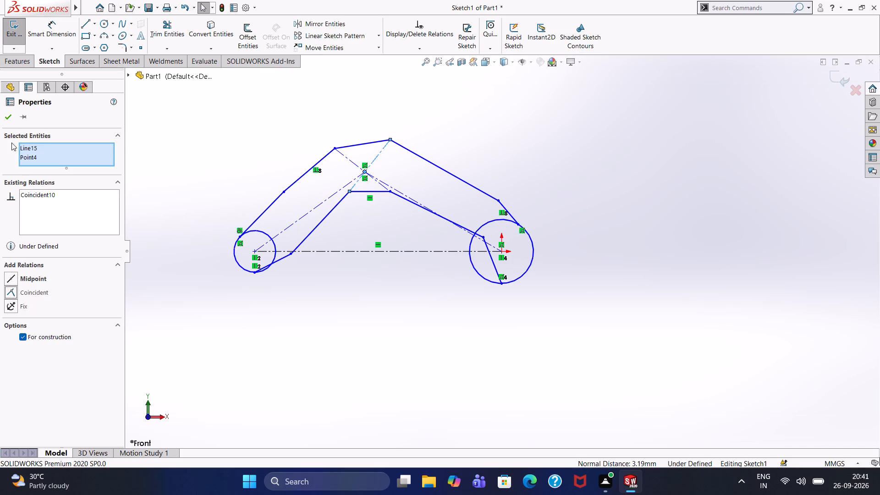
click(8, 121)
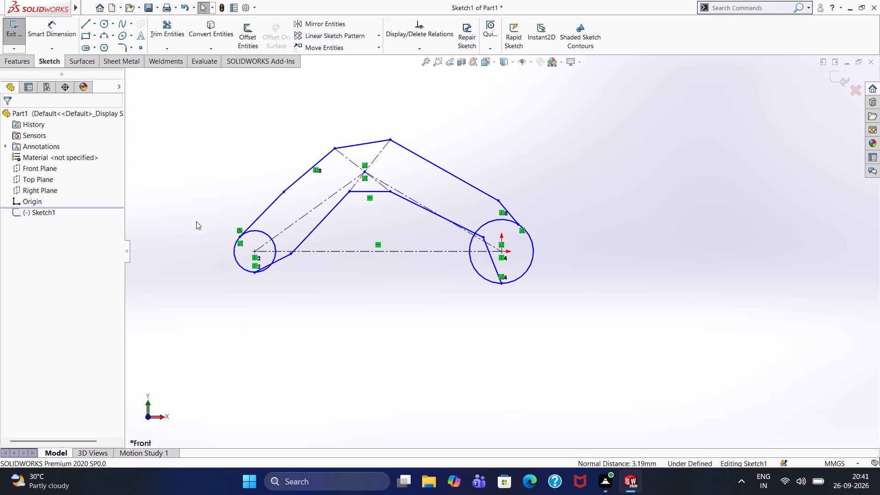
Shrink the circle at the origin to a radius of about 3.7 mm and the circle at the other base end to about 8.3 mm.
drag(527, 272, 522, 251)
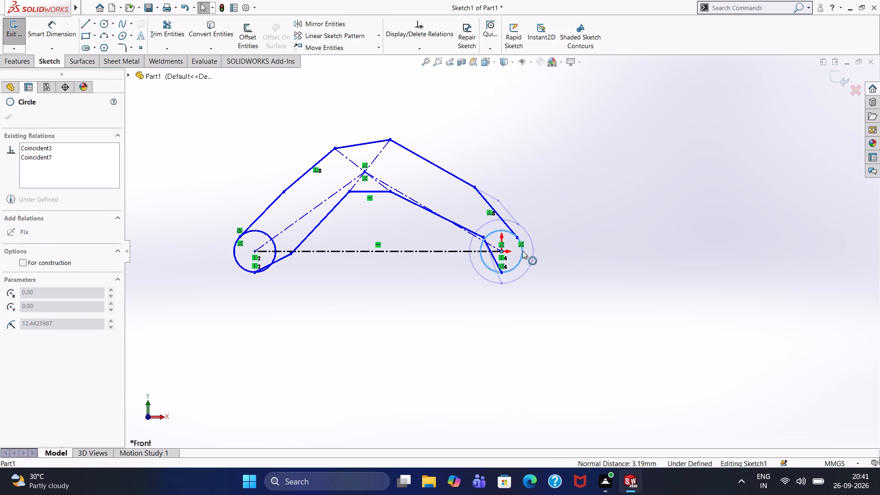
drag(522, 251, 500, 259)
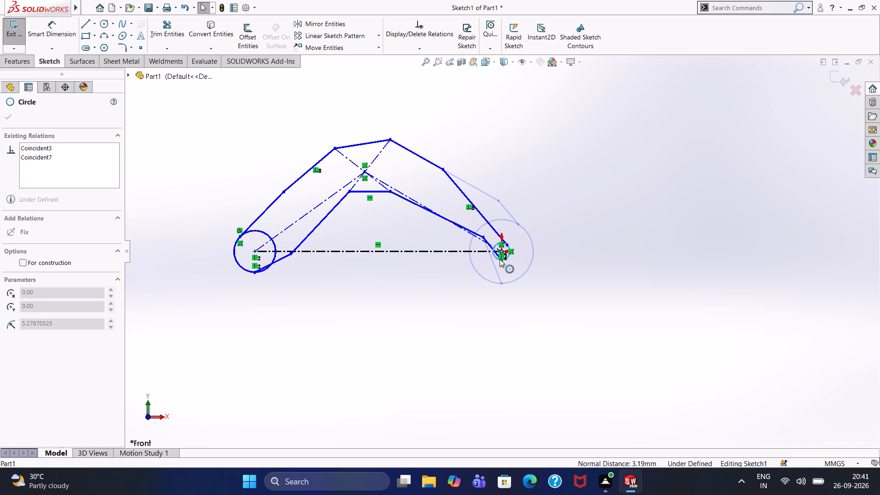
drag(500, 259, 499, 257)
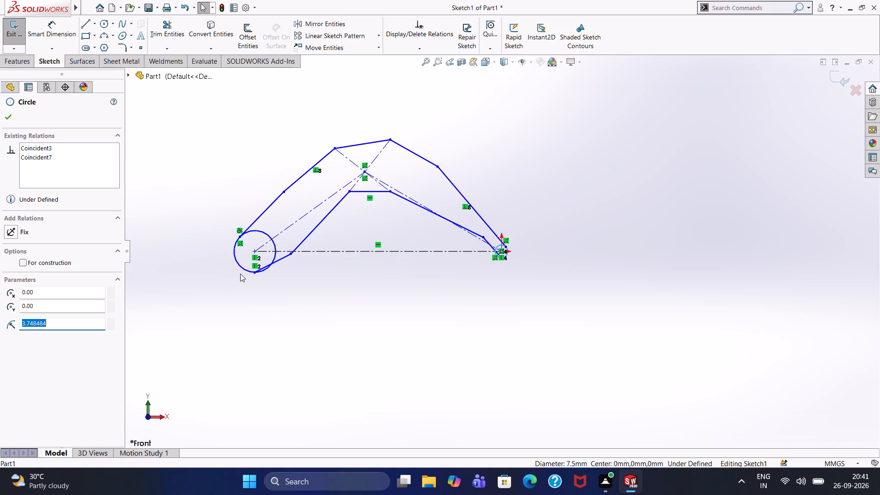
drag(243, 268, 250, 259)
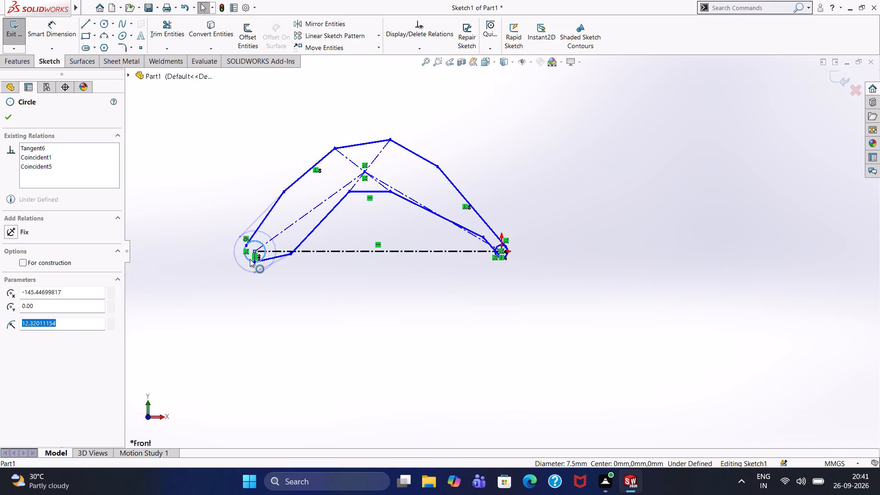
drag(250, 259, 246, 262)
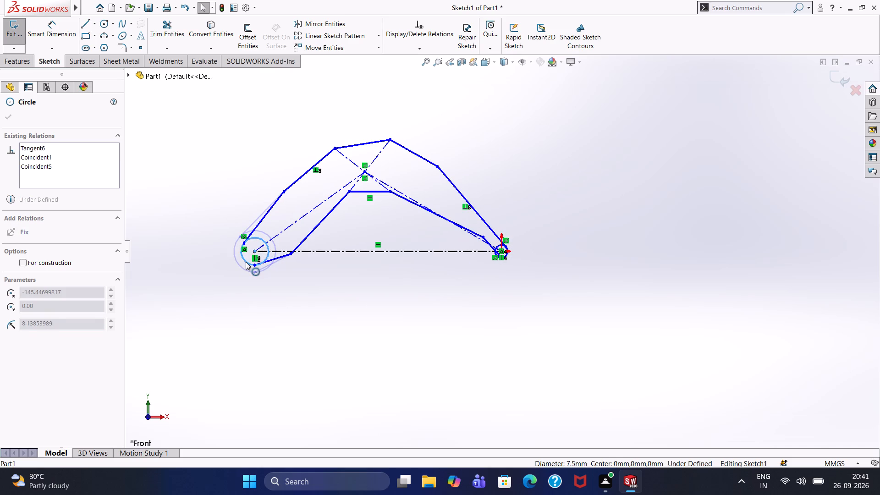
drag(246, 262, 245, 262)
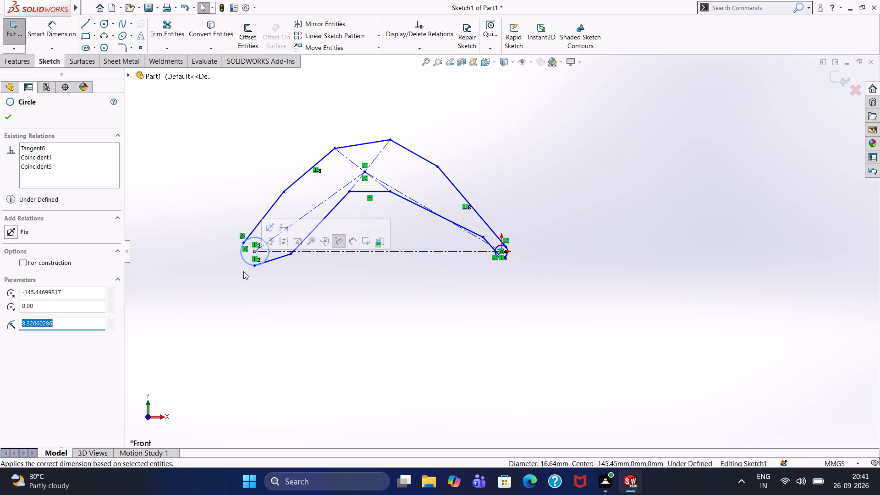
click(12, 121)
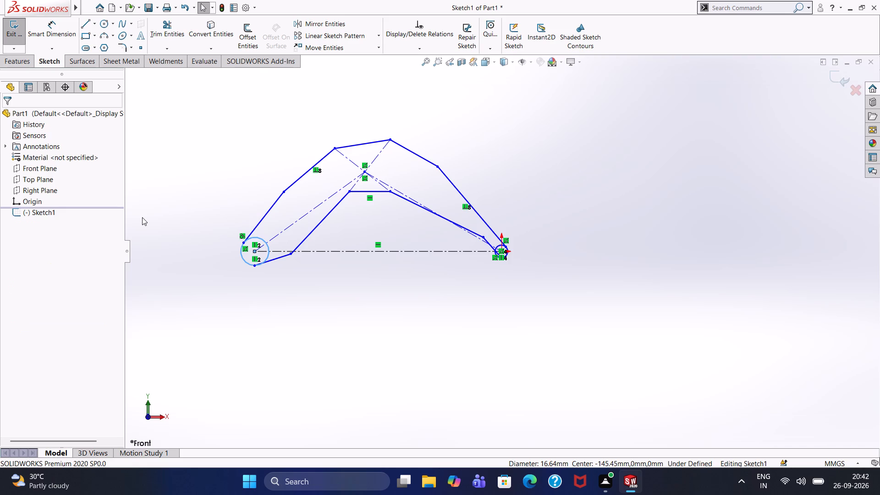
Shrink the circle at the origin further to a radius of about 2.4 mm.
scroll(489, 254, down, 5)
scroll(539, 225, down, 8)
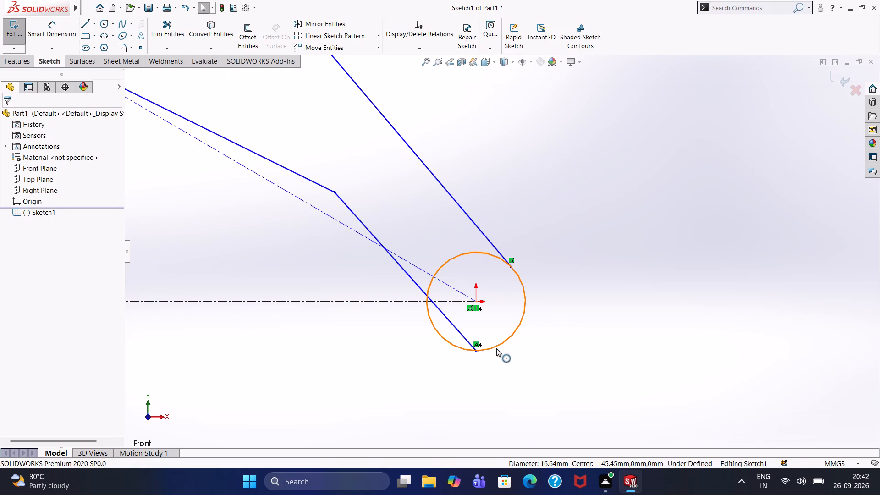
drag(496, 348, 494, 321)
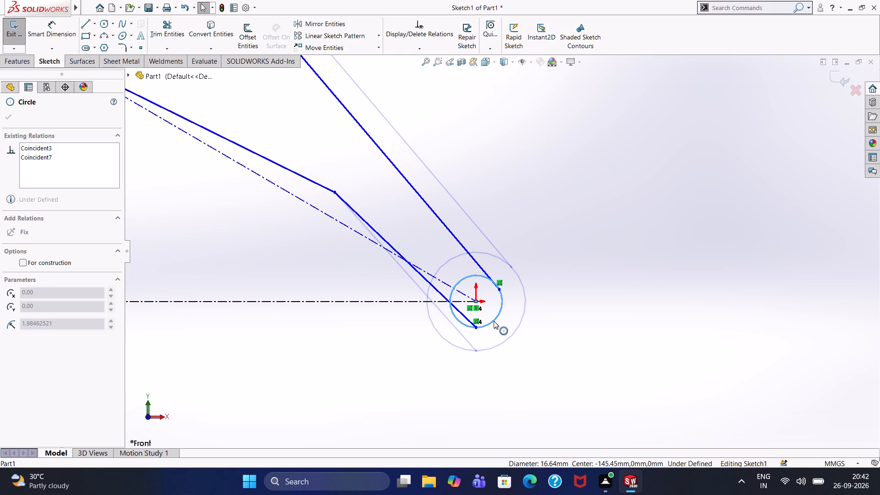
drag(494, 321, 496, 325)
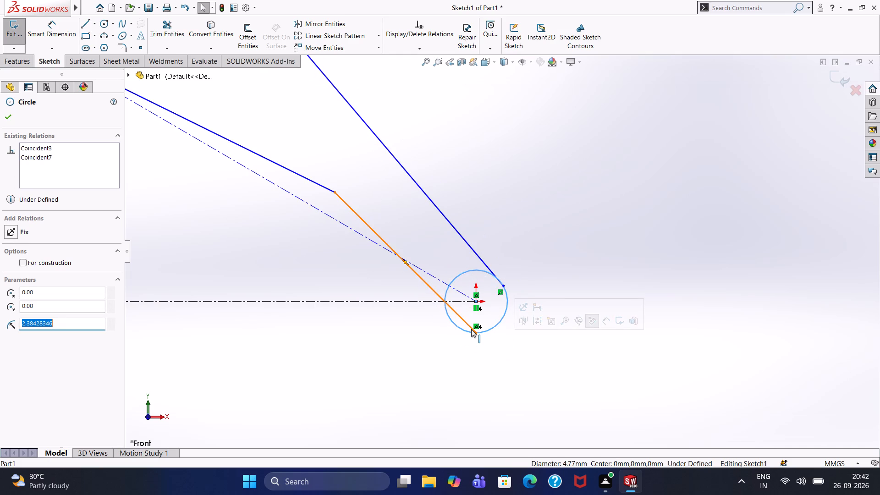
Trim the inner arcs of the origin circle to the closest intersections, keeping only the outer arc between the arm's edge lines.
click(177, 27)
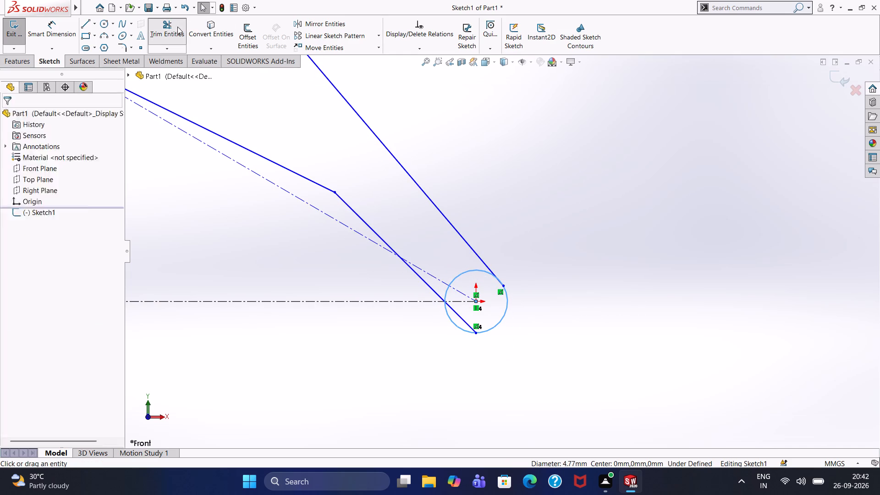
click(462, 271)
click(446, 292)
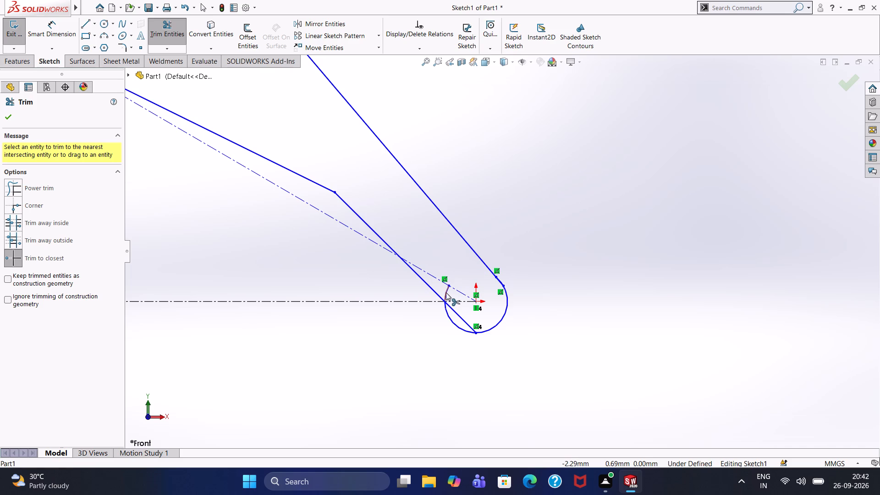
click(449, 317)
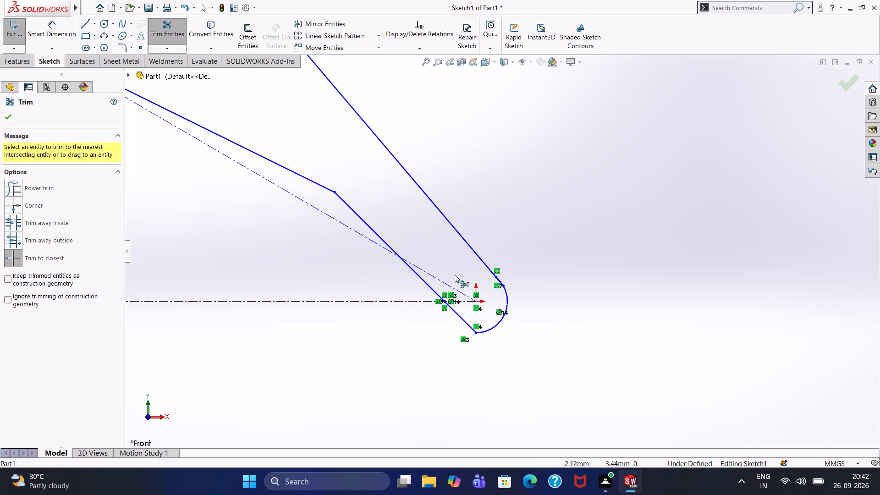
Examine the trimmed arc and the edge lines meeting it at the arm's origin end.
scroll(466, 291, up, 6)
scroll(464, 270, down, 6)
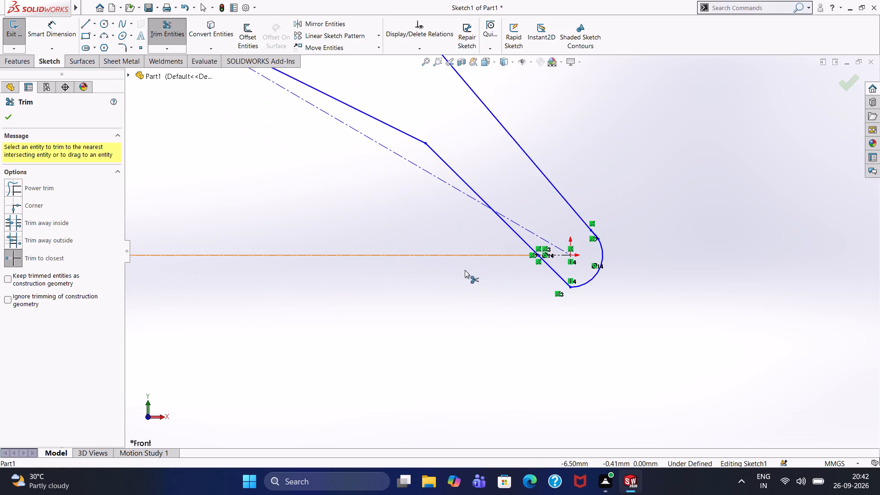
scroll(523, 242, down, 6)
scroll(546, 231, up, 5)
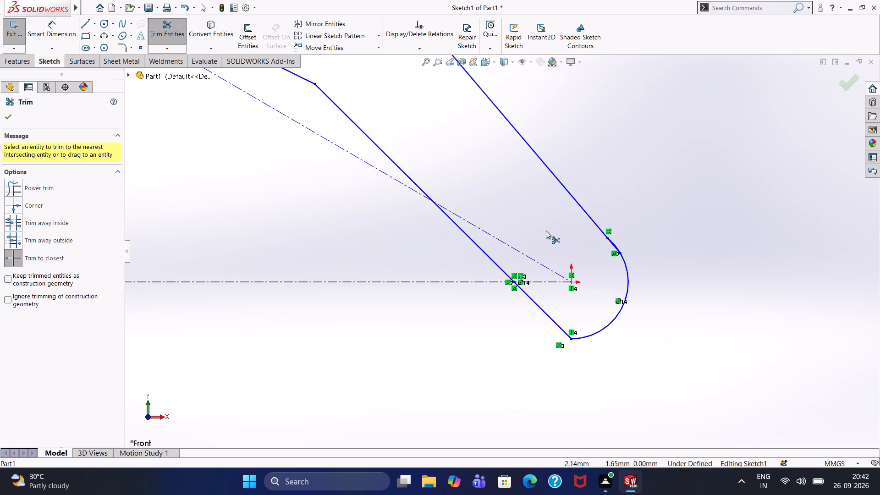
scroll(546, 231, up, 4)
scroll(528, 206, down, 2)
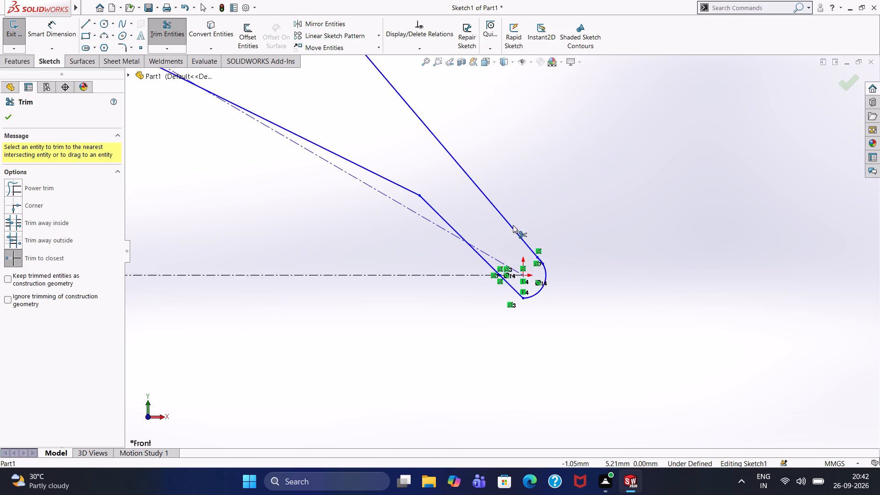
scroll(513, 225, down, 3)
scroll(482, 254, up, 5)
scroll(399, 233, up, 2)
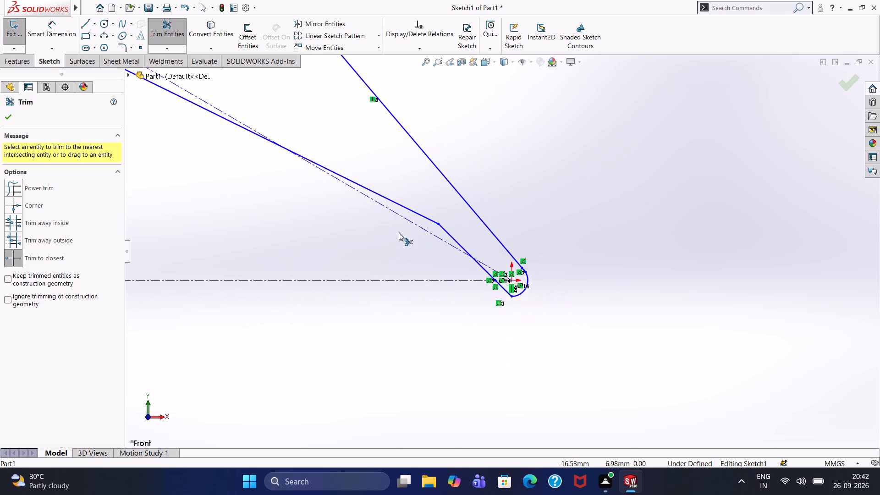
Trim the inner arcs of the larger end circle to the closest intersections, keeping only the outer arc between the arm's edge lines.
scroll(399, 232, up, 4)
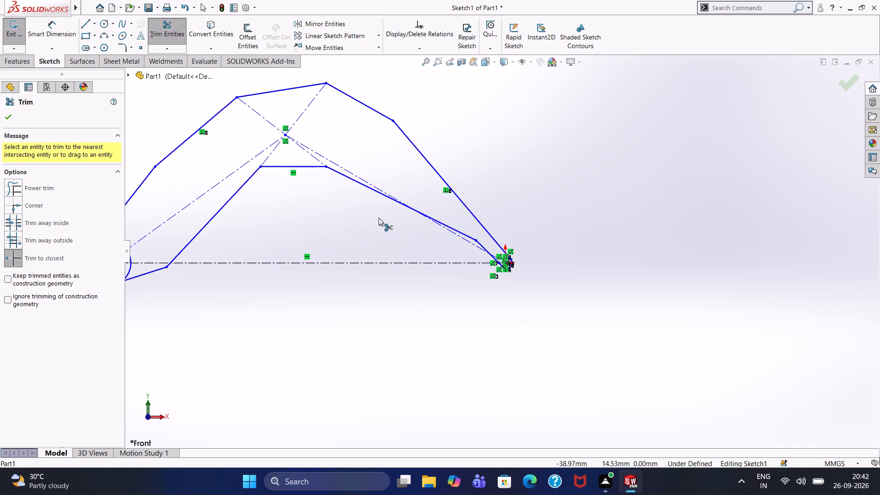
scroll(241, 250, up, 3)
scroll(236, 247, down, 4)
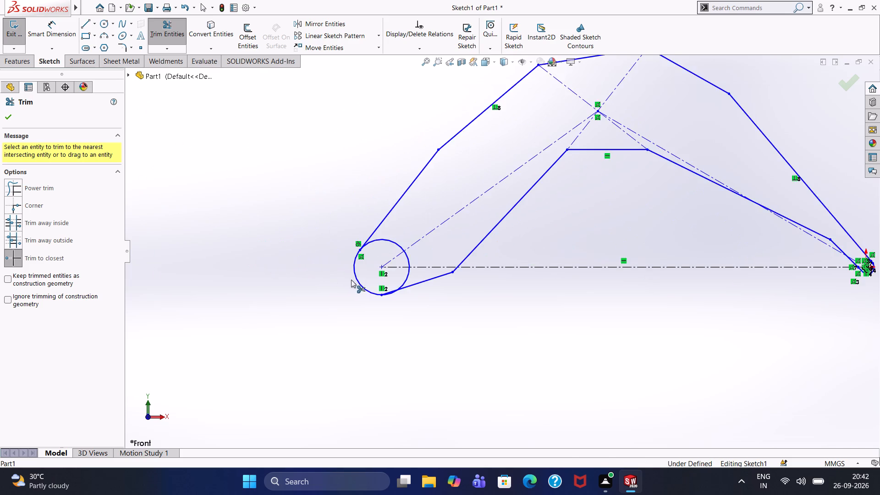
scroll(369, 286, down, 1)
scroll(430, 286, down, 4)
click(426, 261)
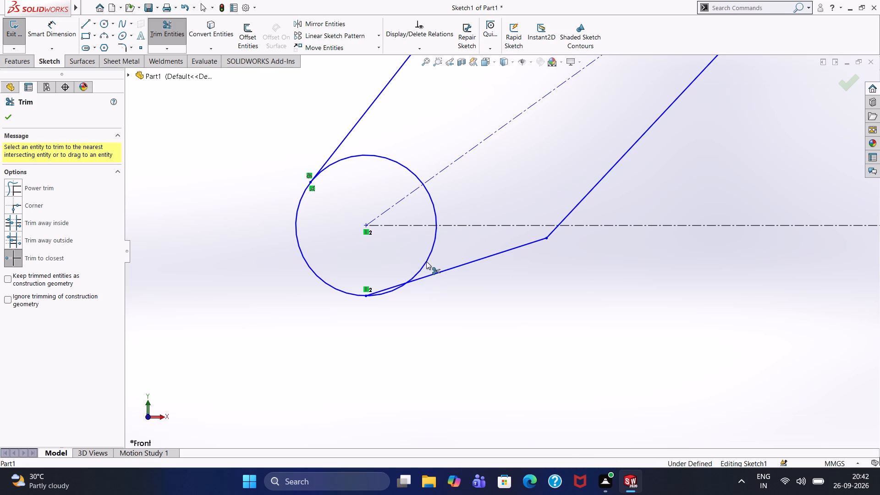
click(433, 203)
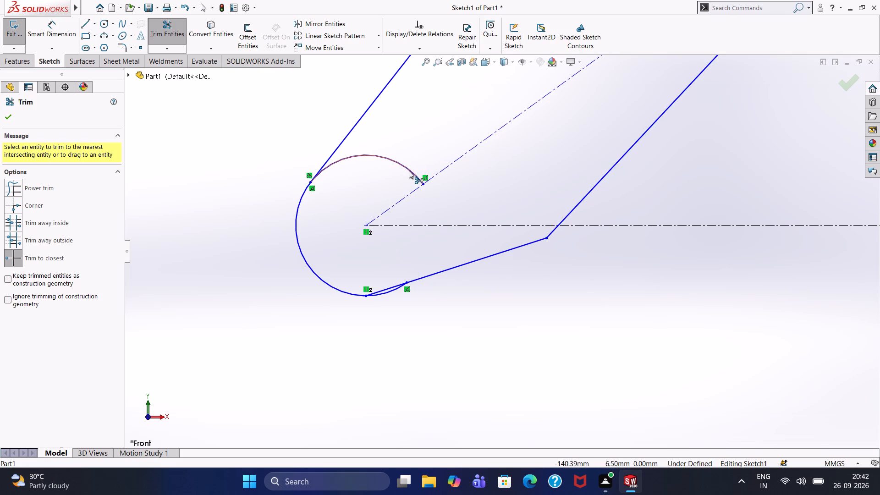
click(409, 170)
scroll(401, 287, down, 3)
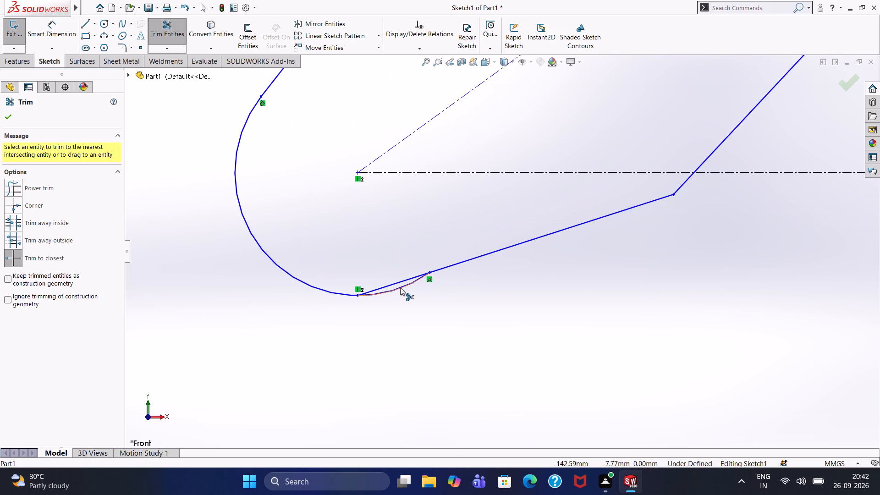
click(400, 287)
Inspect the trimmed profile and zoom in on where its edge lines meet the arc at the origin.
scroll(434, 245, up, 10)
scroll(552, 233, up, 5)
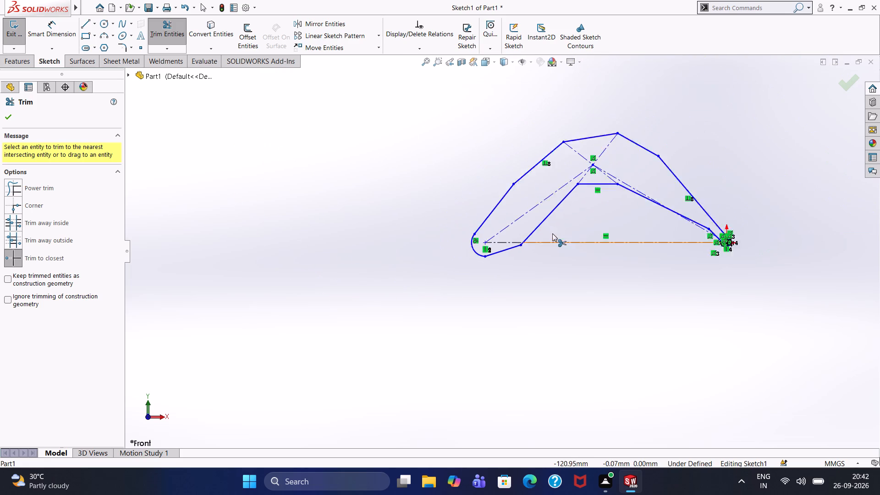
scroll(650, 227, down, 17)
scroll(562, 194, down, 4)
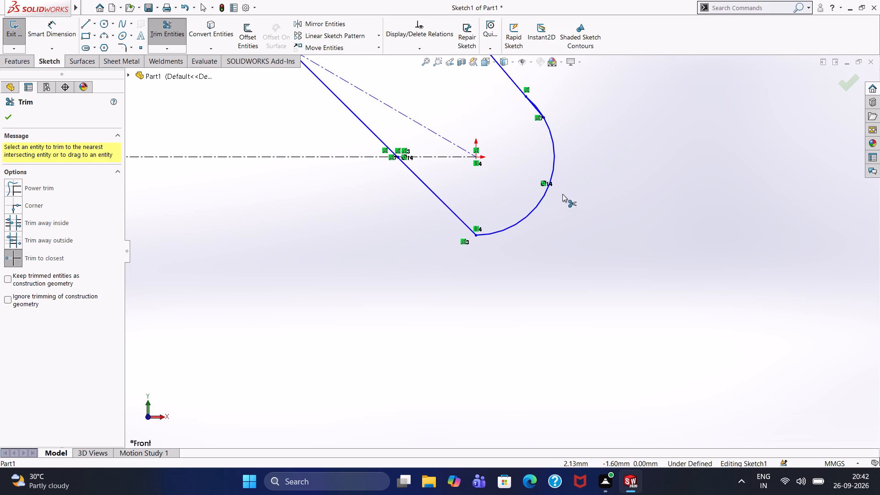
scroll(527, 183, down, 2)
scroll(527, 183, up, 3)
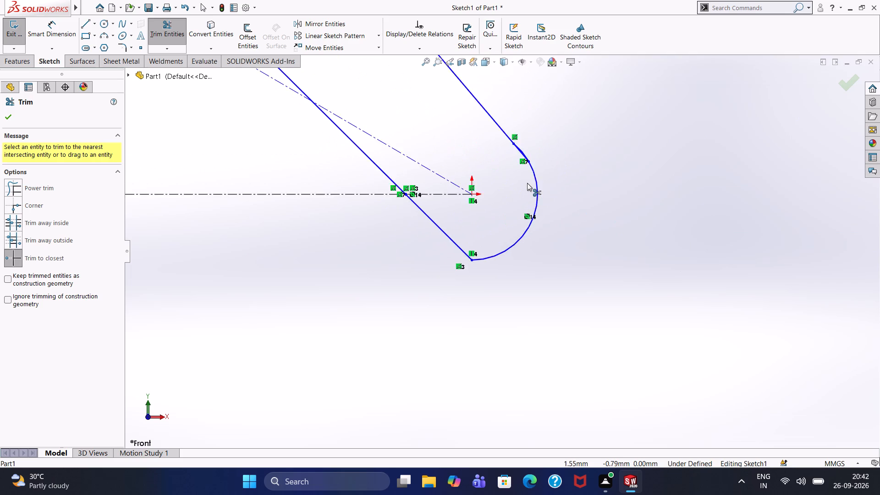
scroll(527, 183, up, 3)
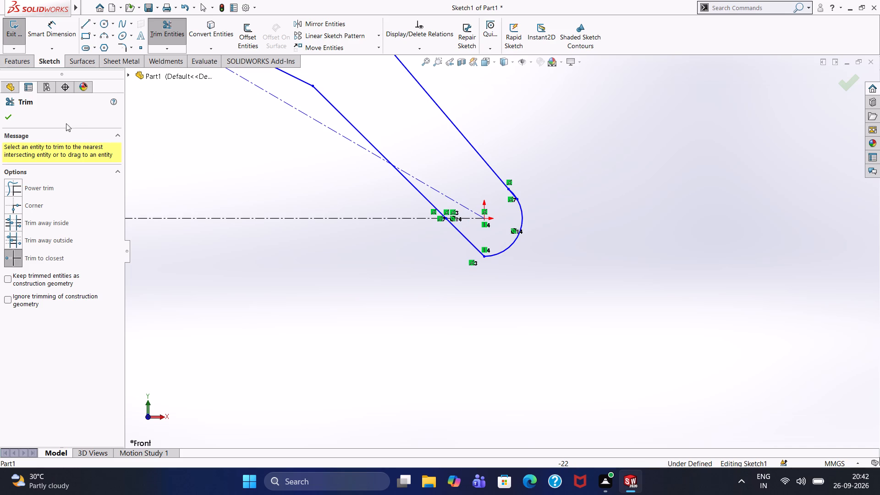
click(8, 118)
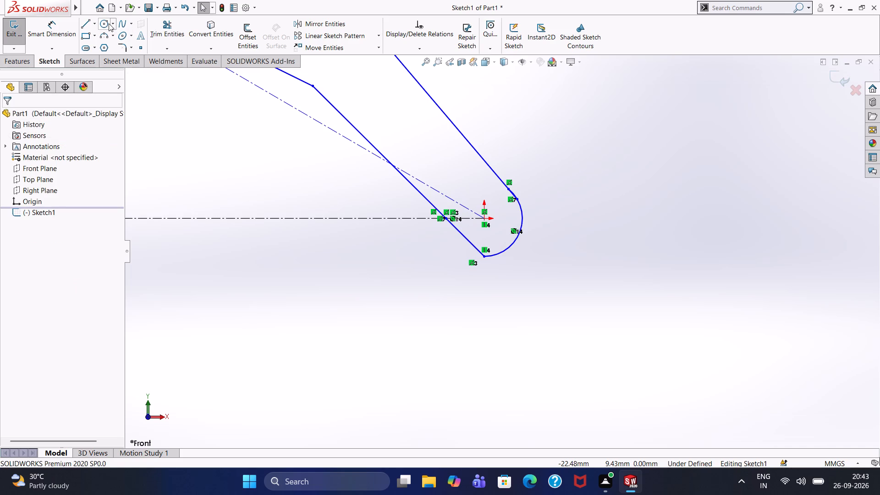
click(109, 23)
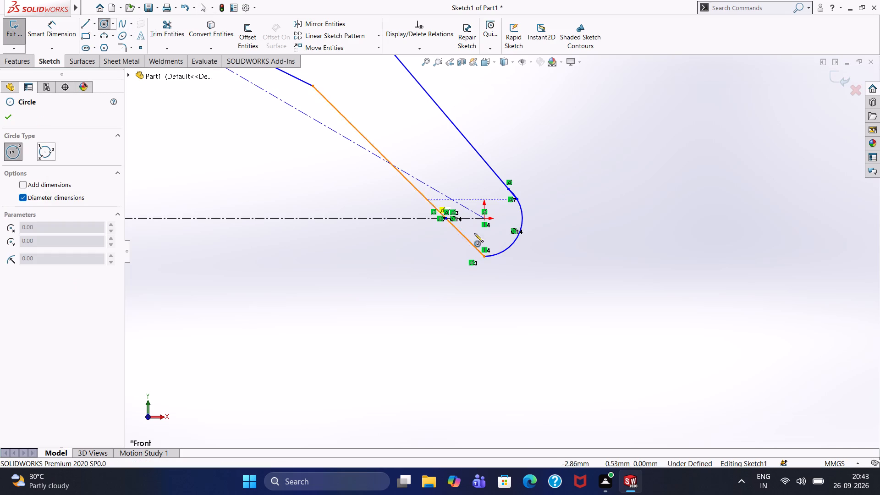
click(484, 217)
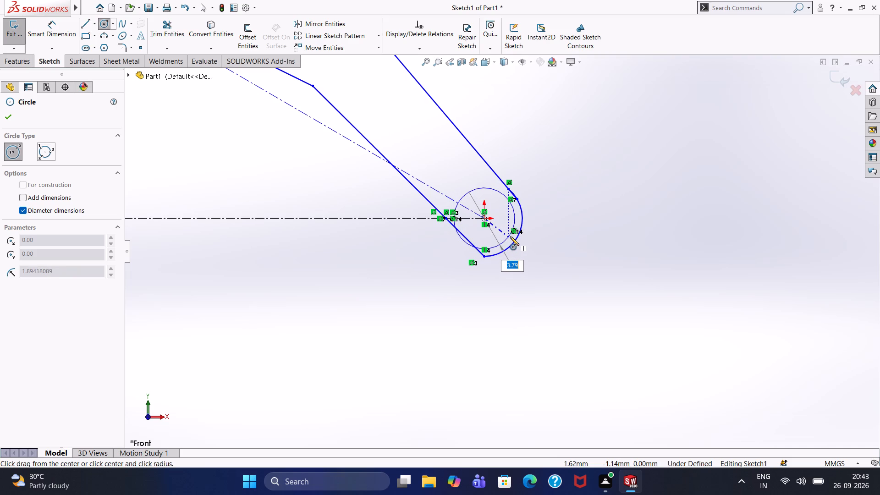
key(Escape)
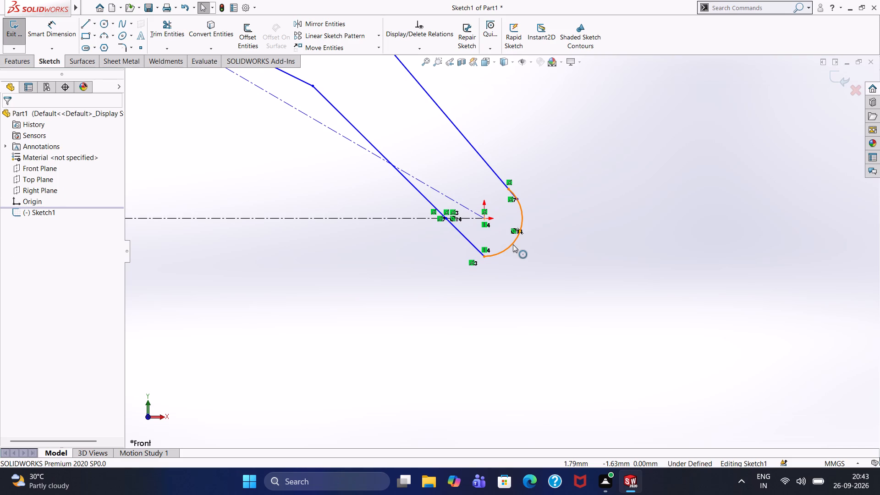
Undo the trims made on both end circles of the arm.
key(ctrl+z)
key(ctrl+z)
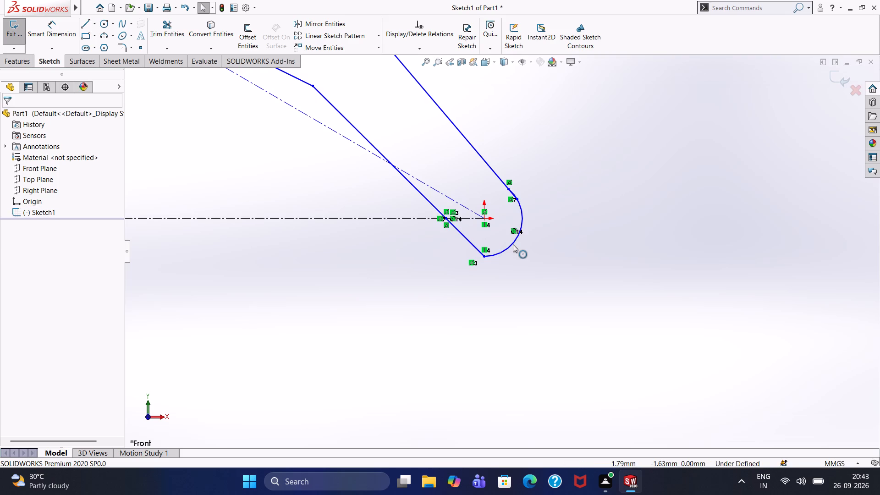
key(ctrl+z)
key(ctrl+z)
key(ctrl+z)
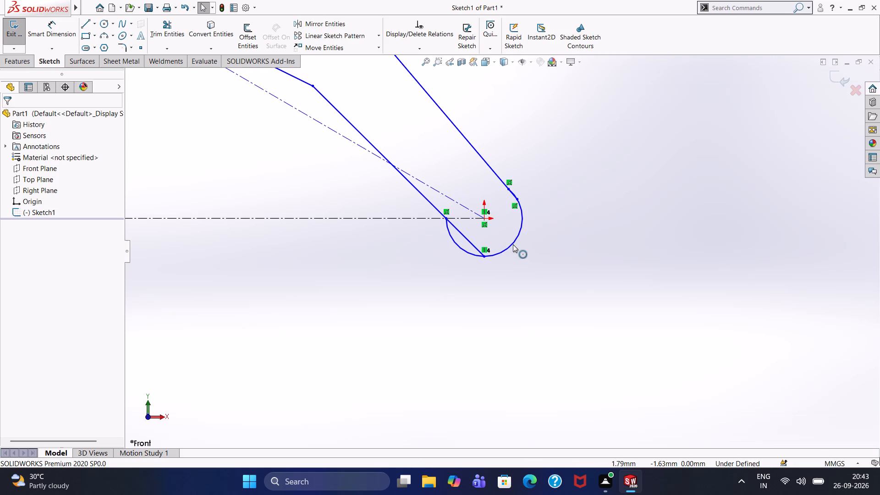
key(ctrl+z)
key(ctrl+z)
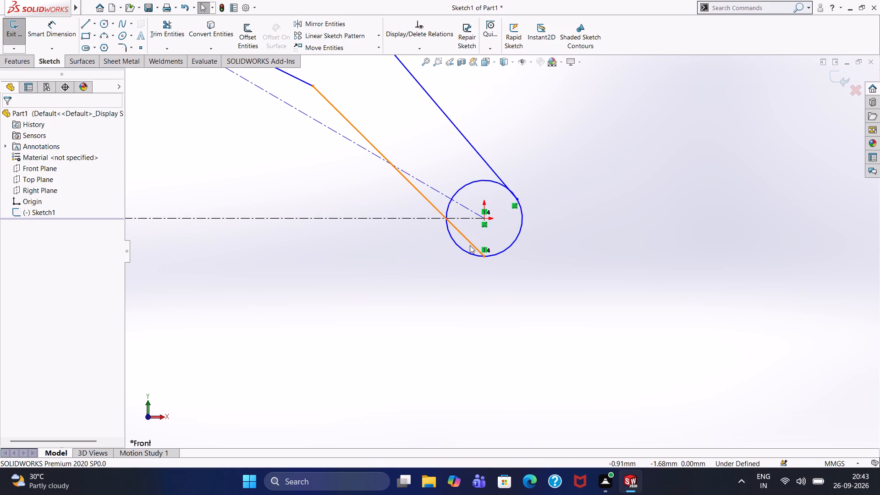
Shrink the circle at the origin to a radius of about 1.9 mm.
drag(472, 241, 463, 254)
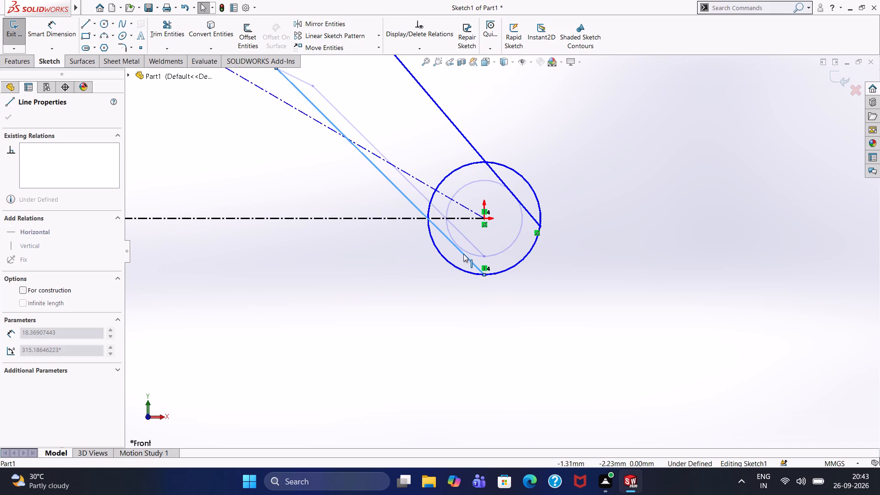
drag(463, 254, 481, 240)
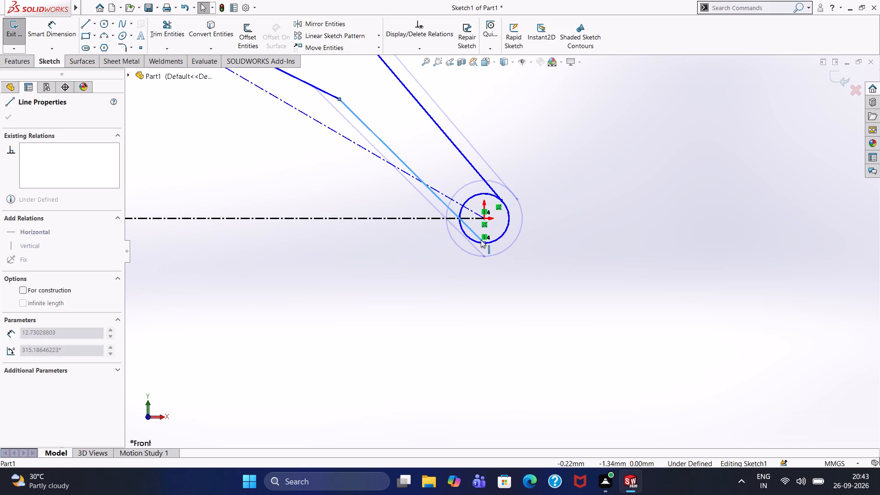
drag(481, 240, 503, 261)
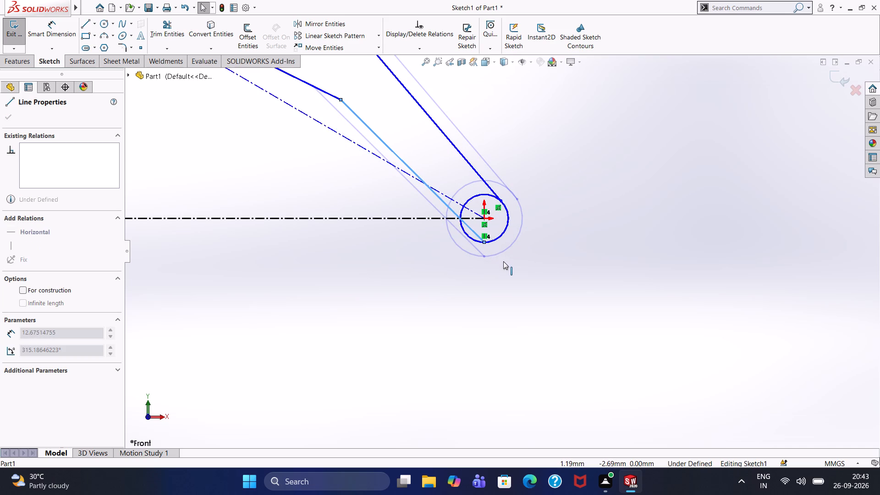
drag(503, 261, 508, 270)
click(472, 261)
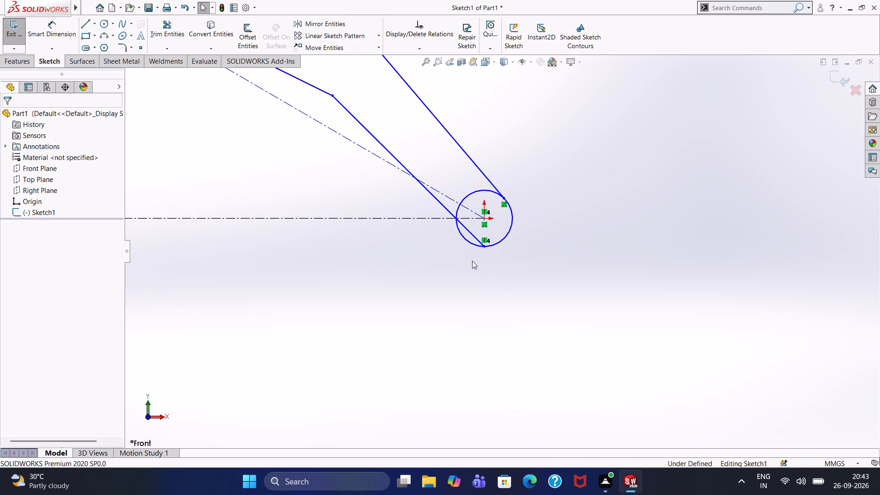
click(509, 233)
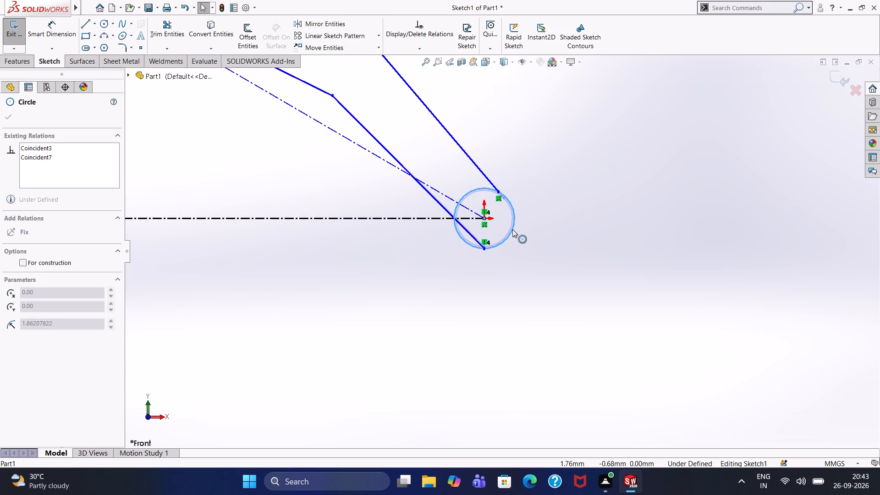
click(523, 159)
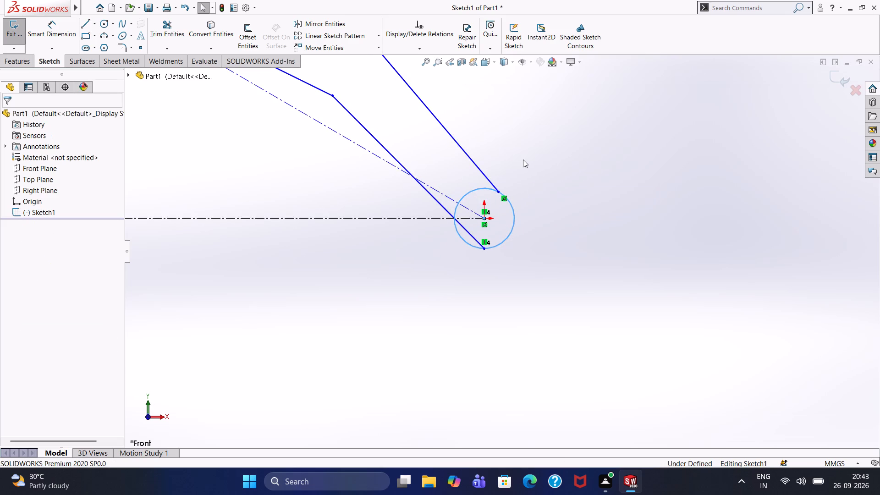
Replace the short lower edge line at the origin end with a line about 12.4 mm long from the same vertex to the circle's lower side.
click(441, 205)
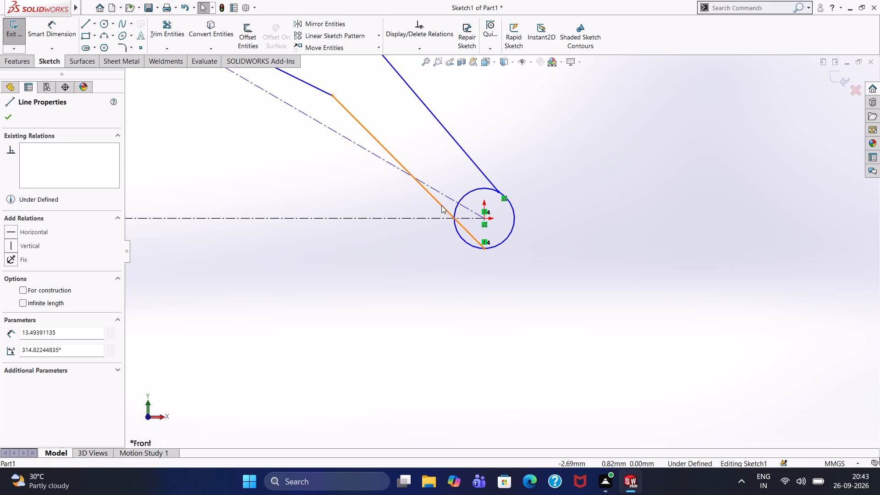
key(Delete)
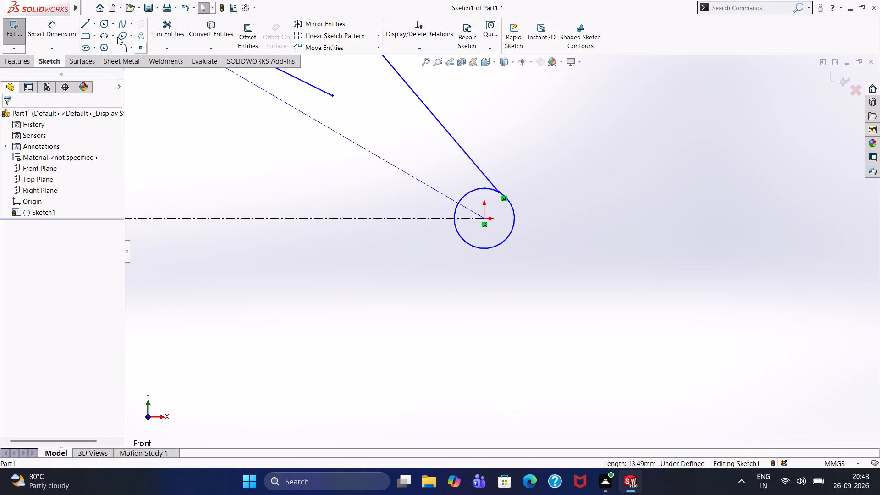
click(88, 23)
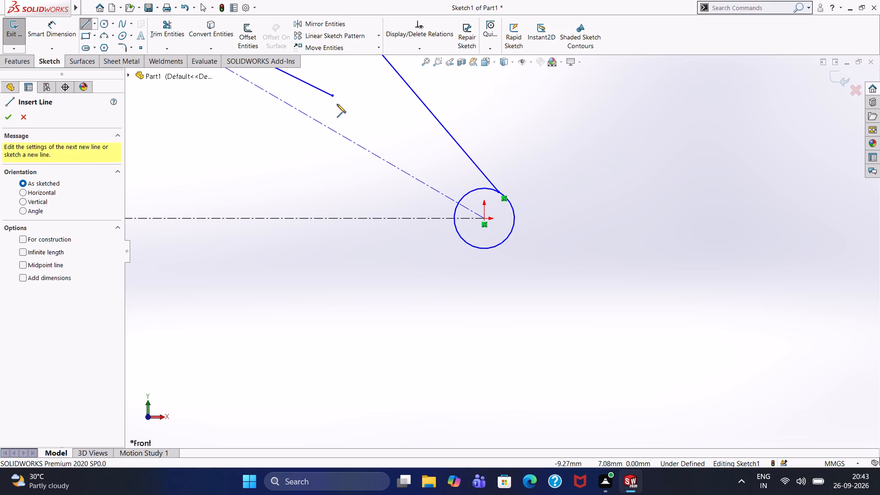
click(334, 96)
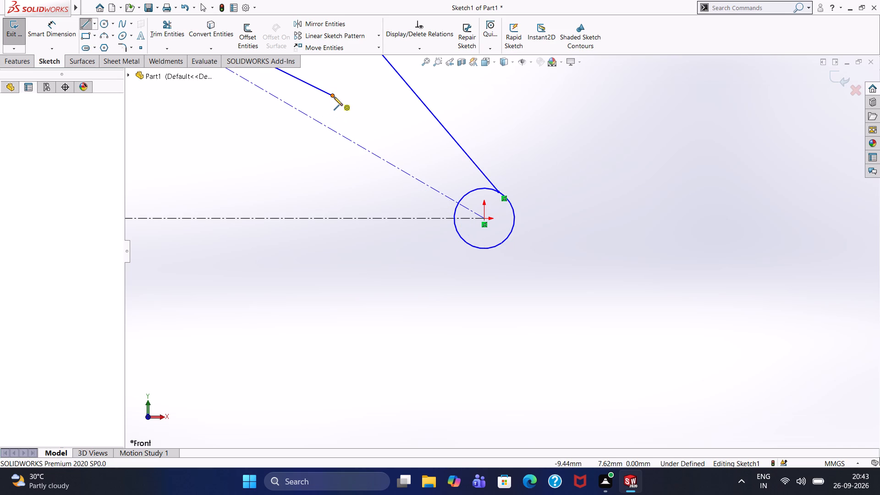
click(464, 243)
right_click(435, 156)
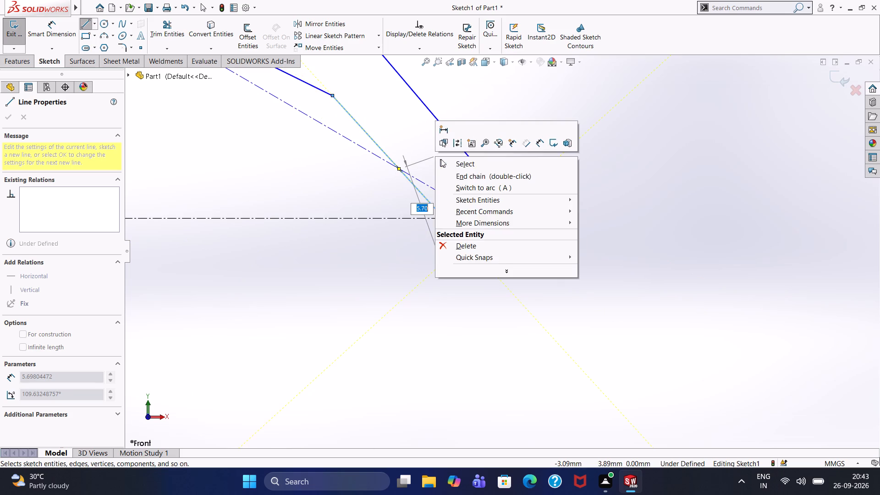
click(442, 160)
Delete the lower edge line joining the larger end circle's bottom point to the arm's inner corner.
scroll(306, 218, up, 4)
scroll(262, 212, up, 7)
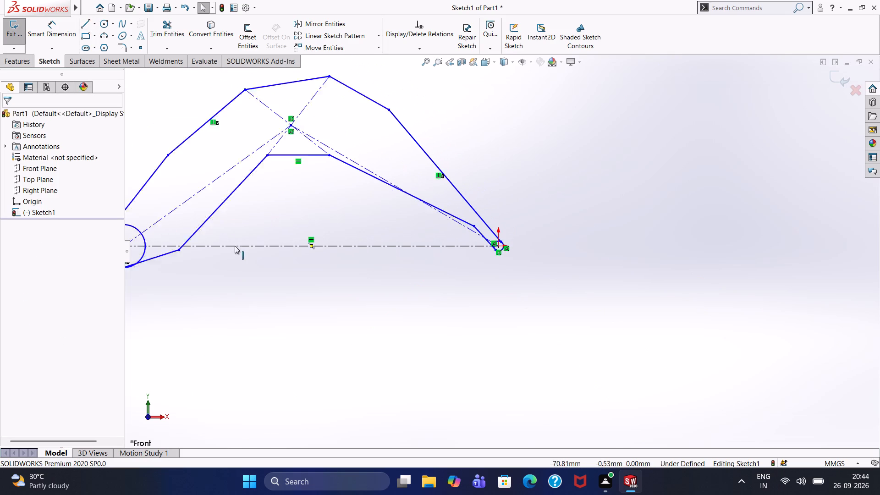
scroll(235, 246, up, 2)
scroll(215, 247, down, 6)
scroll(271, 281, down, 5)
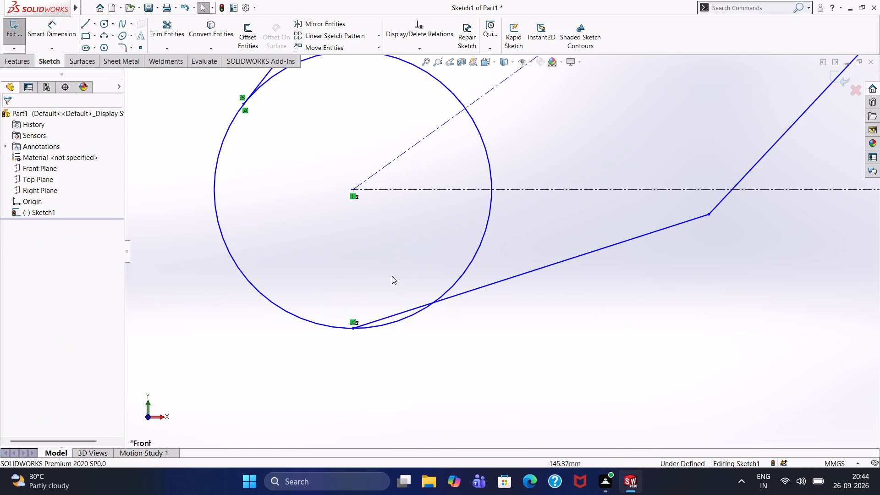
click(471, 292)
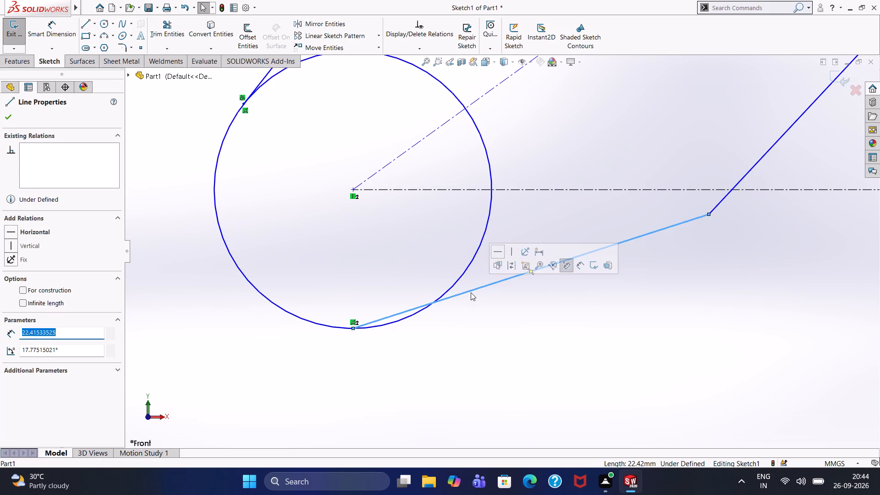
key(Delete)
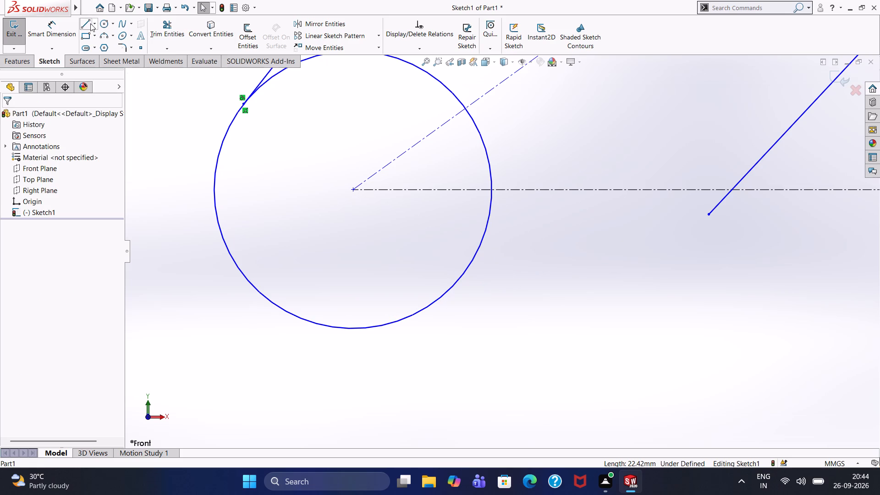
Draw a line about 19 mm long from the arm's lower inner corner to the lower side of the larger end circle.
click(87, 23)
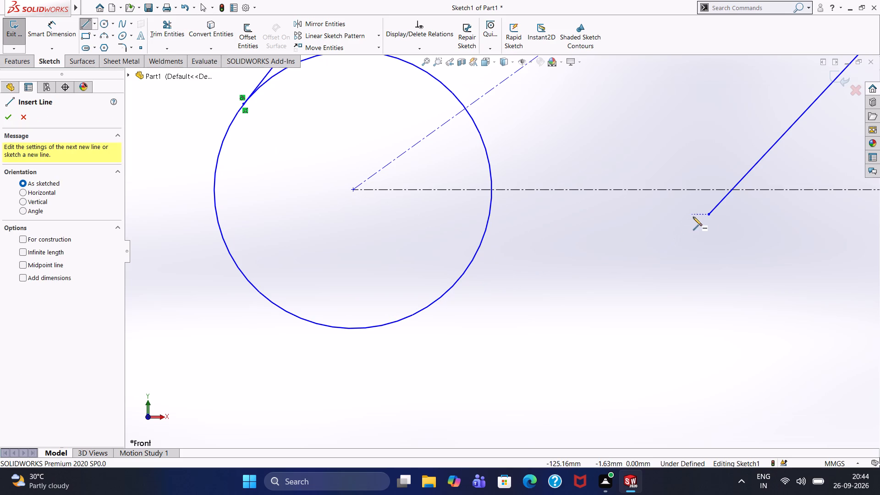
click(707, 216)
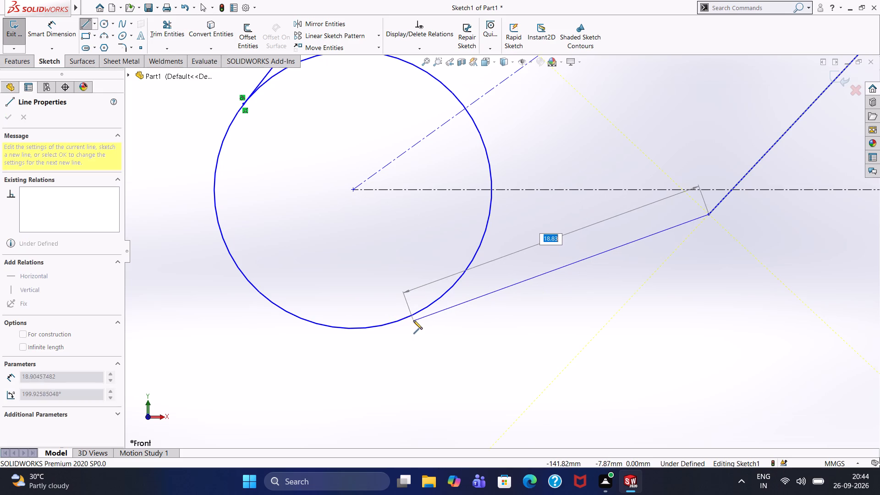
click(417, 313)
right_click(531, 224)
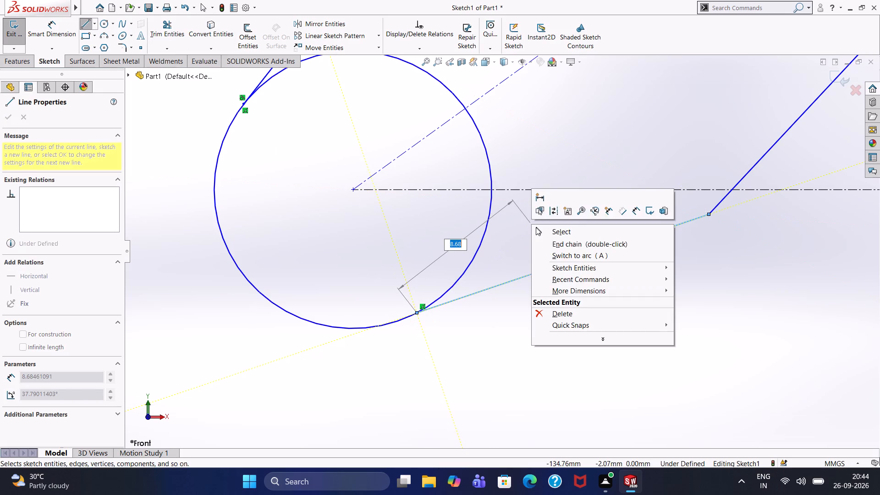
click(537, 229)
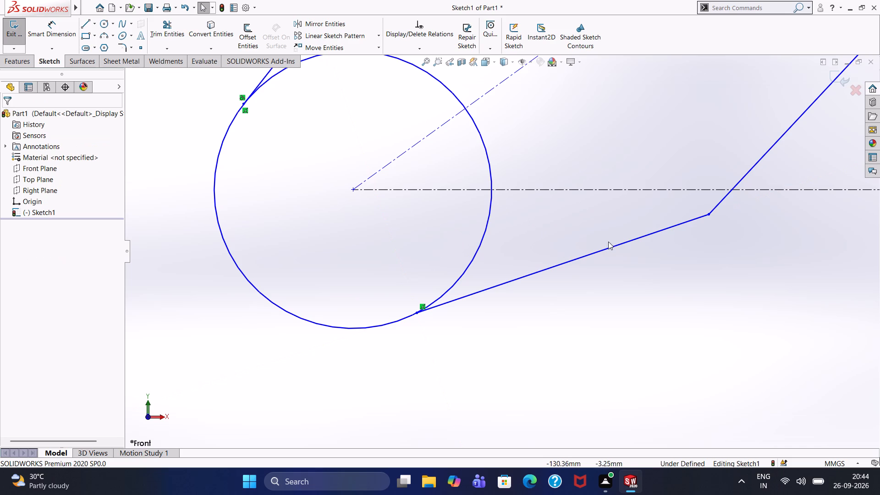
Examine the whole arm profile and how the edge lines meet the small circle at the origin.
scroll(630, 218, up, 3)
scroll(675, 217, up, 14)
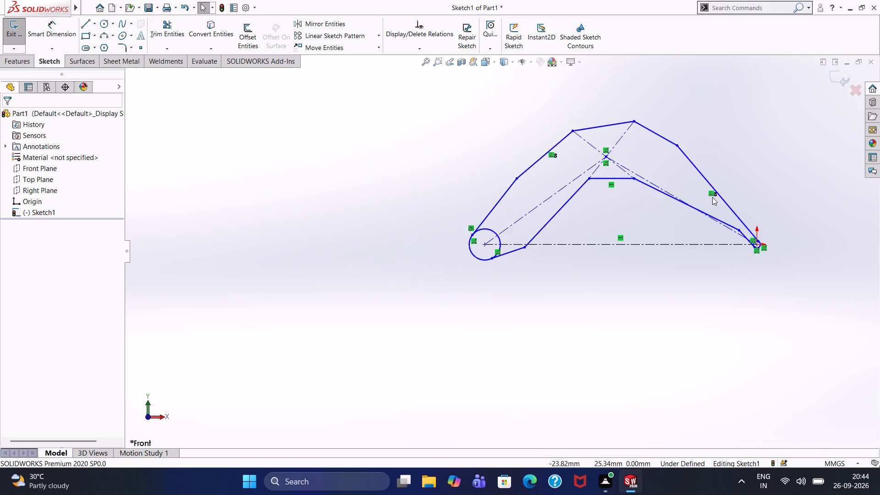
scroll(700, 223, down, 6)
scroll(737, 286, down, 7)
scroll(692, 310, down, 2)
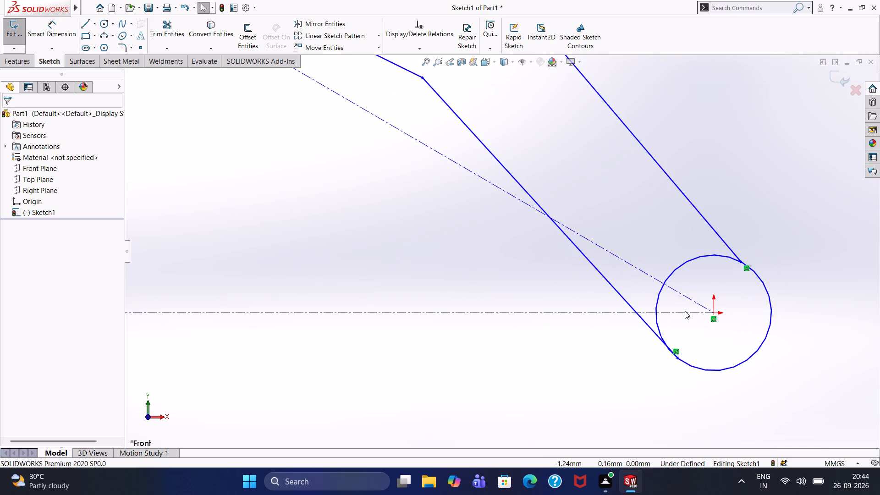
scroll(669, 306, up, 4)
scroll(565, 318, up, 6)
scroll(356, 262, up, 6)
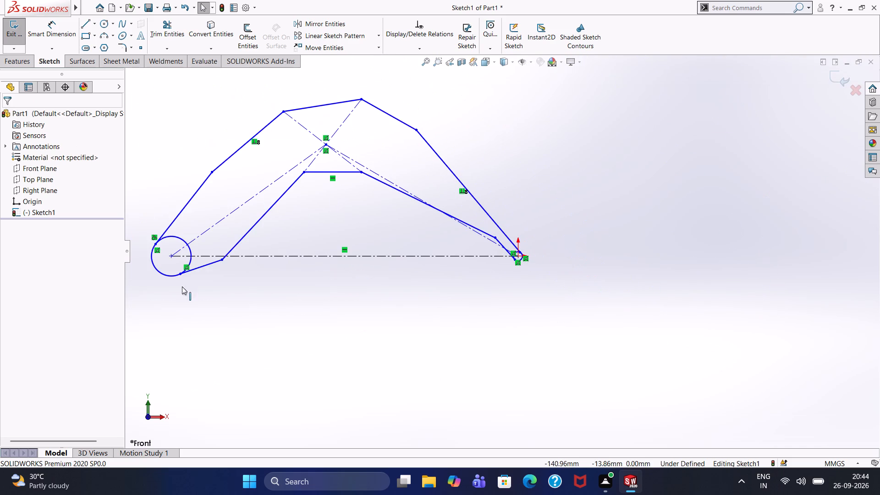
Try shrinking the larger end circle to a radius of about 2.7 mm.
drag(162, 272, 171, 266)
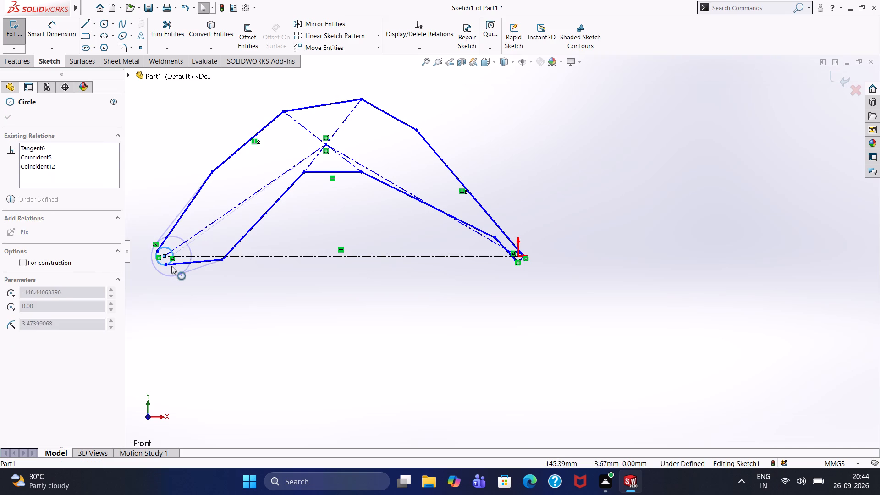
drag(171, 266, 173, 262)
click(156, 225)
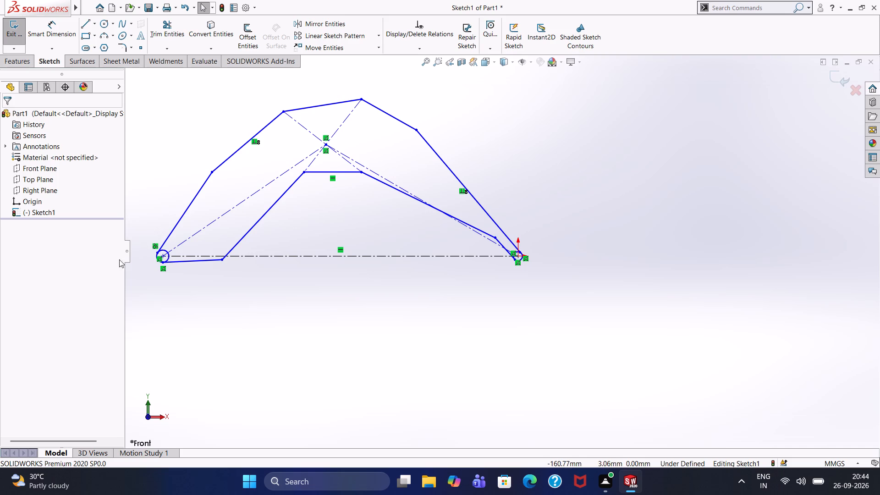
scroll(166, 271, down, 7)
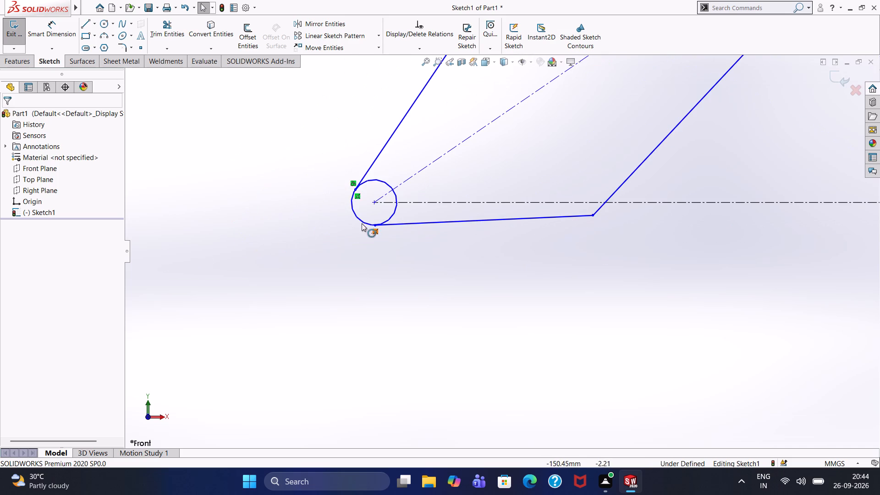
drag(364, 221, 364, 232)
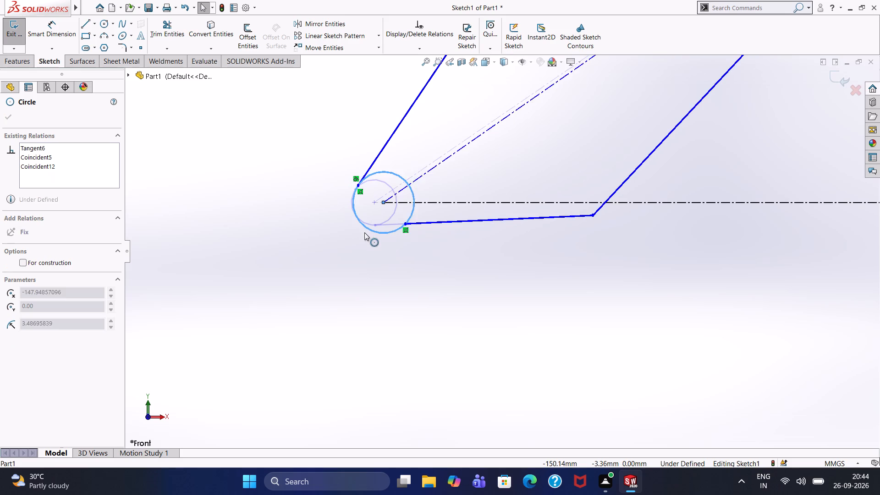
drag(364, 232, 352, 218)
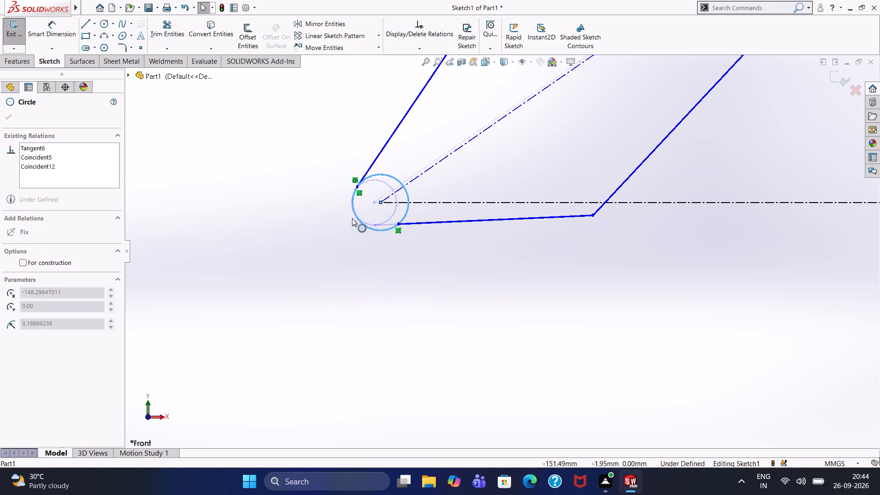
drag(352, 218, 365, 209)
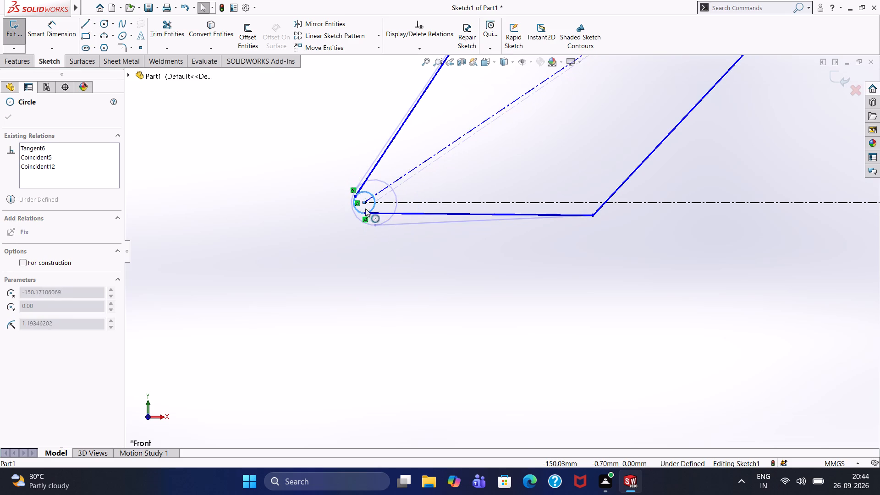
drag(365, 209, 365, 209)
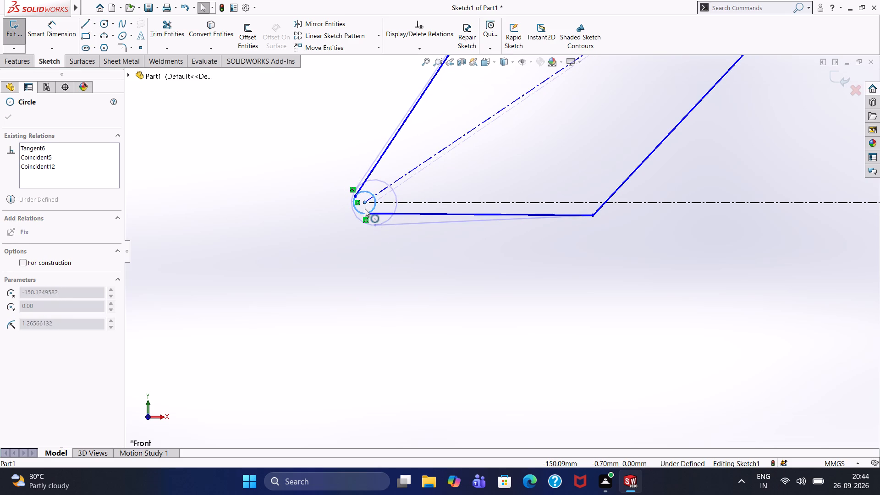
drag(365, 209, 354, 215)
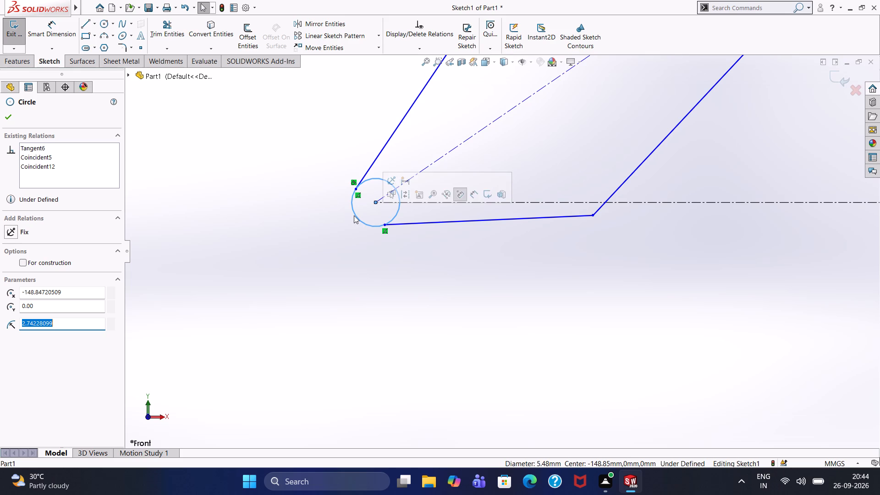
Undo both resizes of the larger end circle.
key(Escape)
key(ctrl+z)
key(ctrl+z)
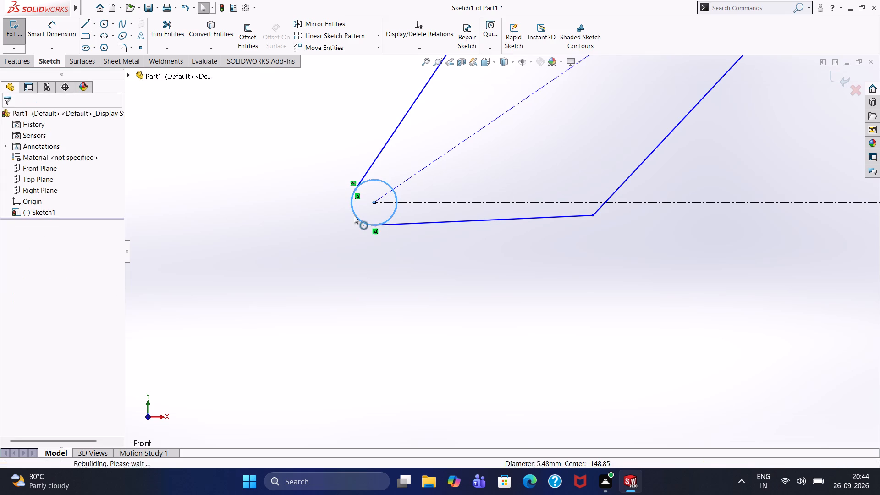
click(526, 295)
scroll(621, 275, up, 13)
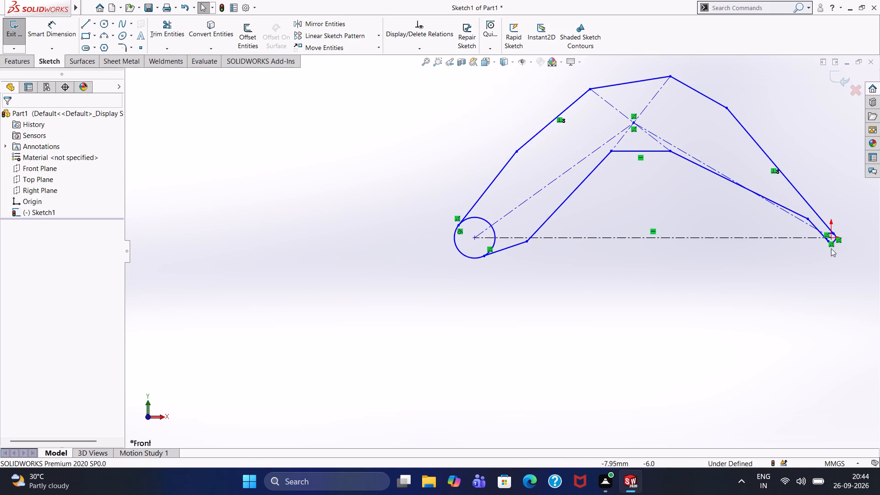
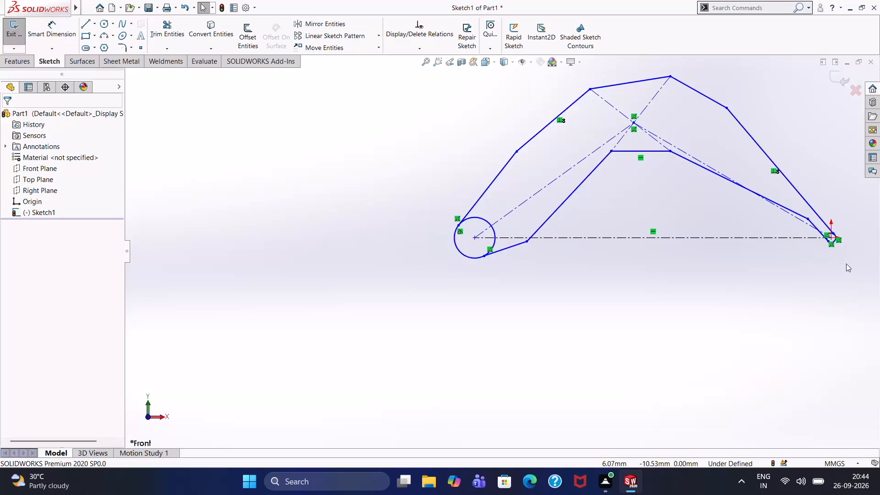
Examine how the edge lines meet the small circle at the origin and check the whole arm profile.
scroll(843, 262, down, 3)
scroll(800, 253, down, 6)
scroll(659, 217, down, 4)
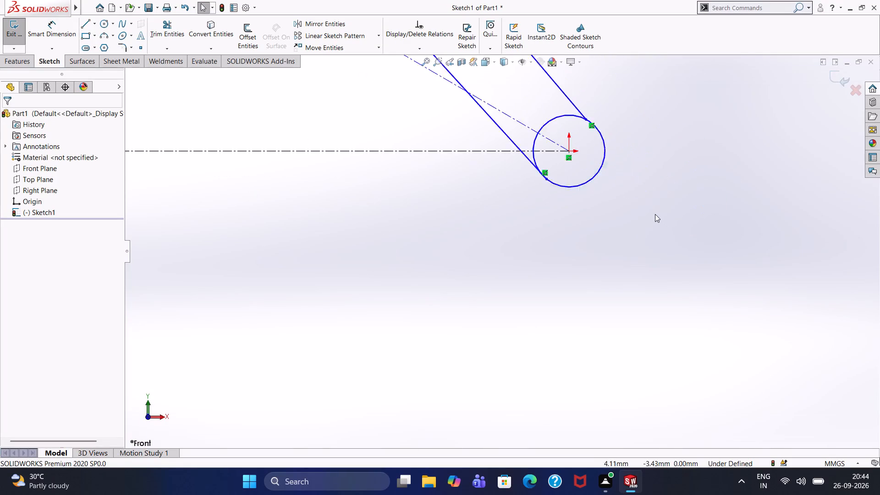
scroll(655, 214, down, 2)
click(537, 171)
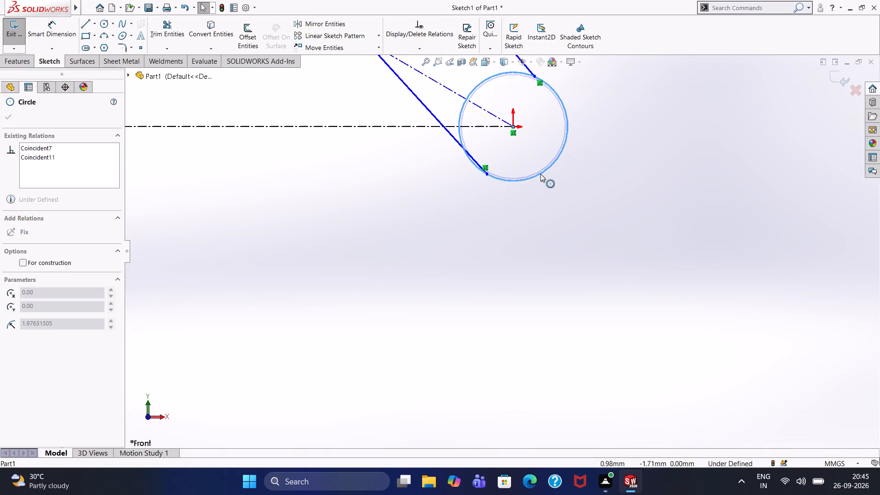
click(555, 206)
scroll(438, 179, up, 8)
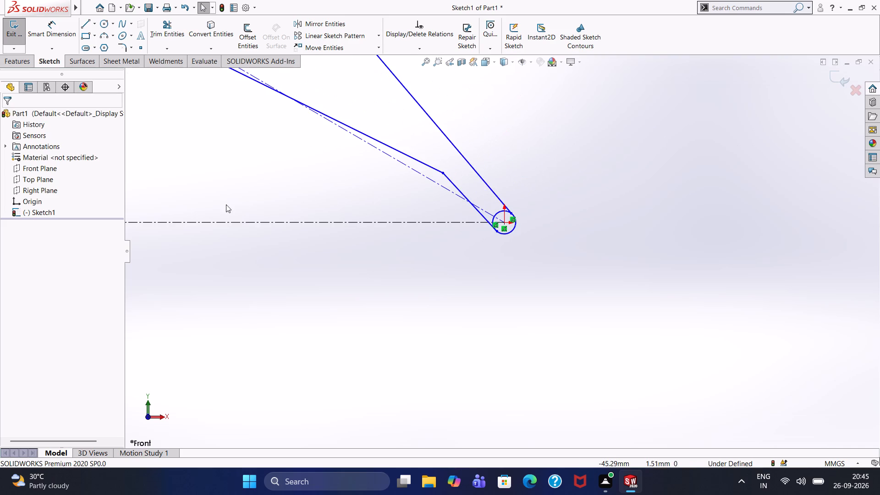
scroll(253, 194, up, 9)
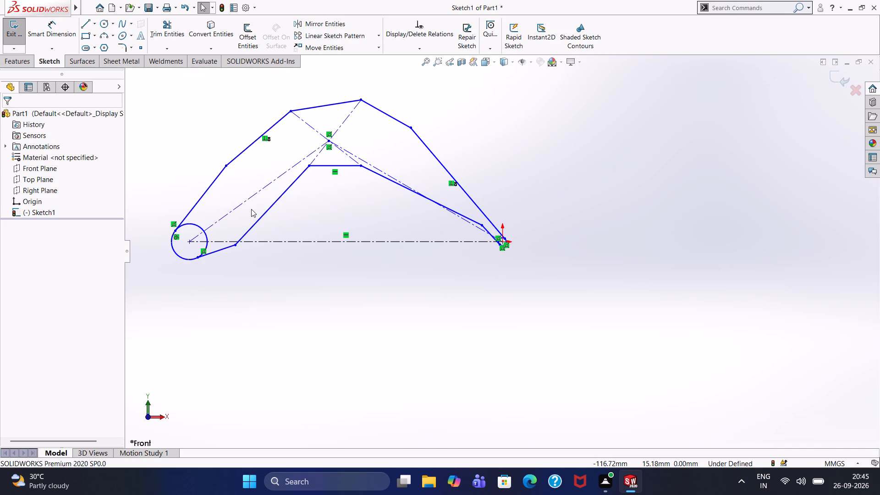
Trim away the inner portion of the larger end circle, leaving the outer arc between the two edge lines.
click(163, 26)
click(192, 225)
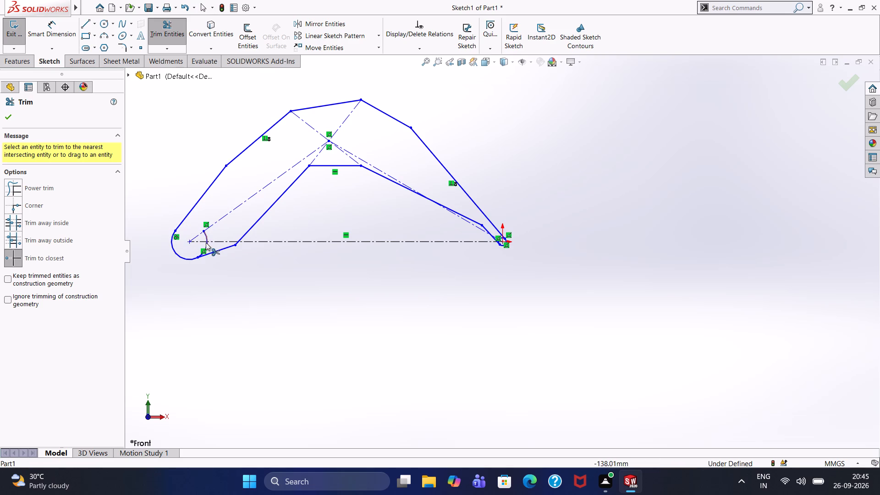
click(206, 243)
scroll(205, 238, down, 6)
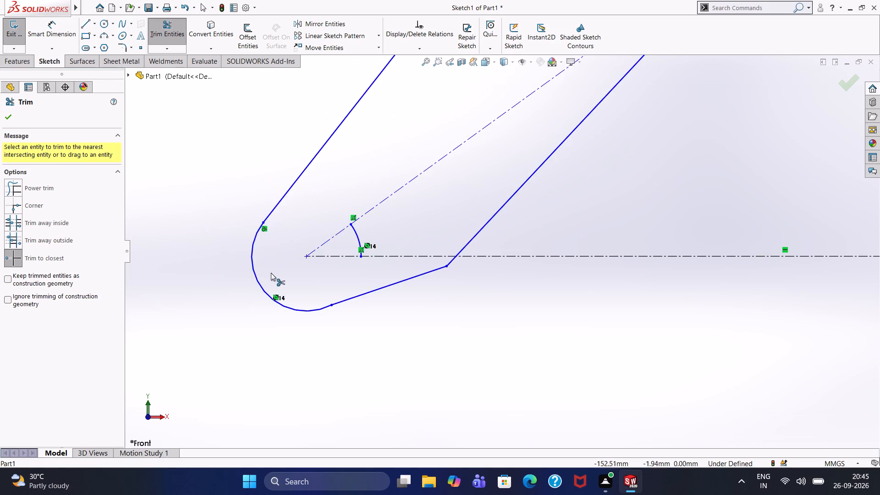
scroll(295, 275, down, 6)
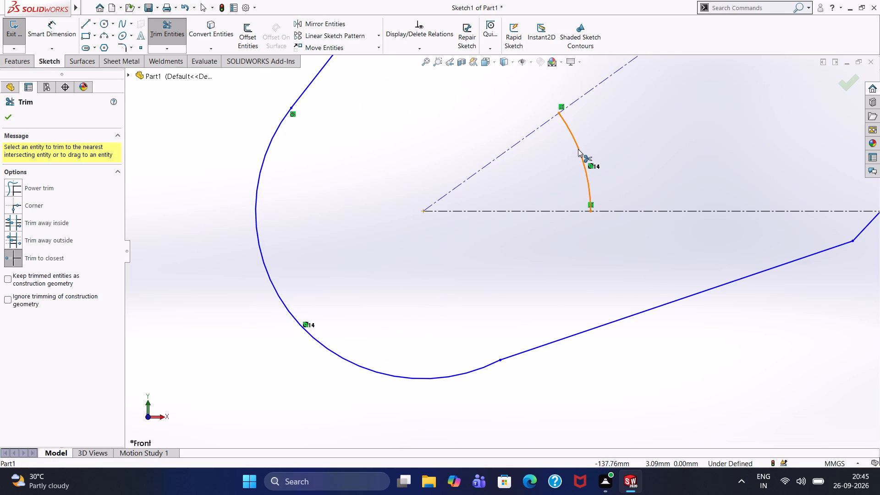
click(578, 149)
Trim the inner arc segments of the small origin circle, from the upper edge line down to the lower edge line.
scroll(627, 199, up, 4)
scroll(648, 259, up, 8)
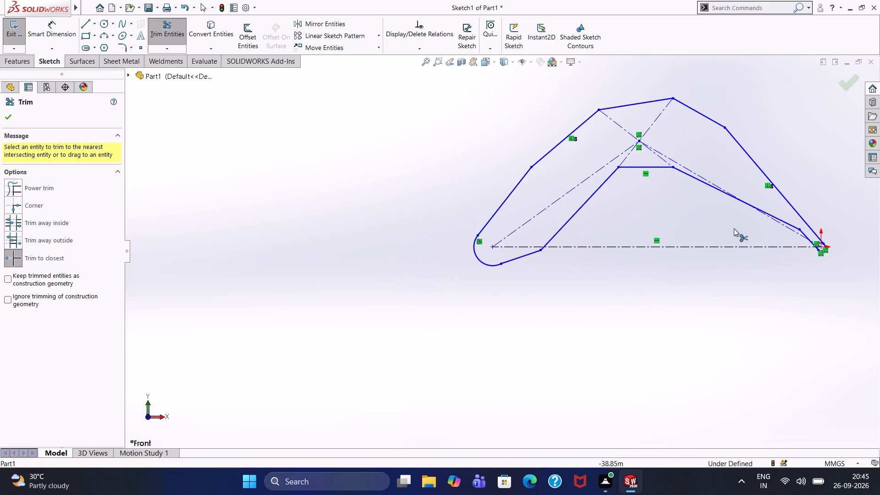
scroll(818, 240, down, 5)
scroll(709, 326, down, 4)
scroll(701, 267, down, 7)
scroll(527, 116, up, 4)
scroll(484, 155, down, 12)
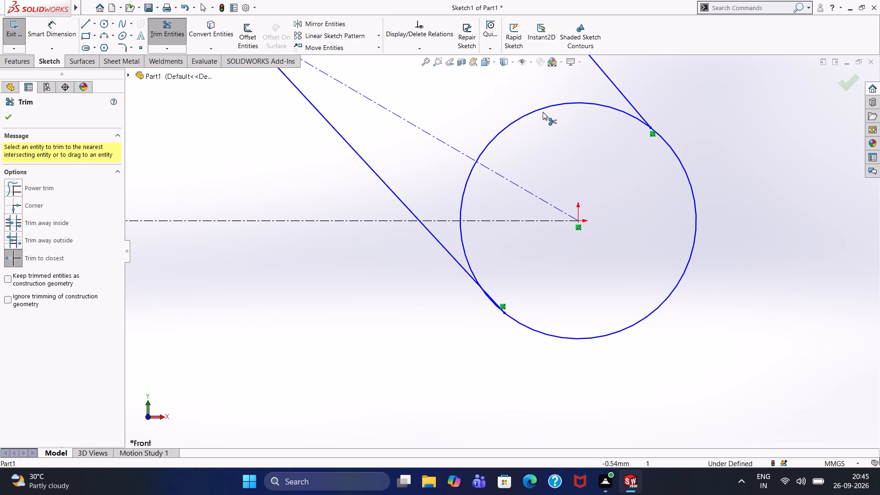
click(547, 107)
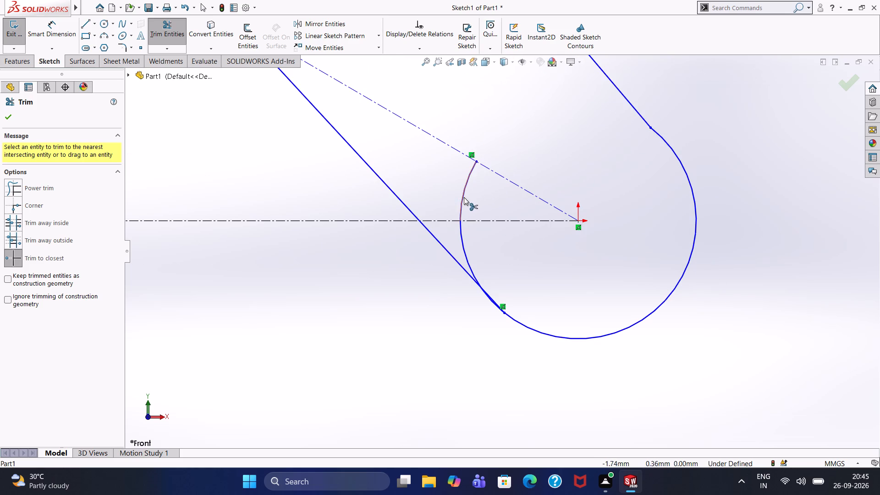
click(464, 198)
click(462, 236)
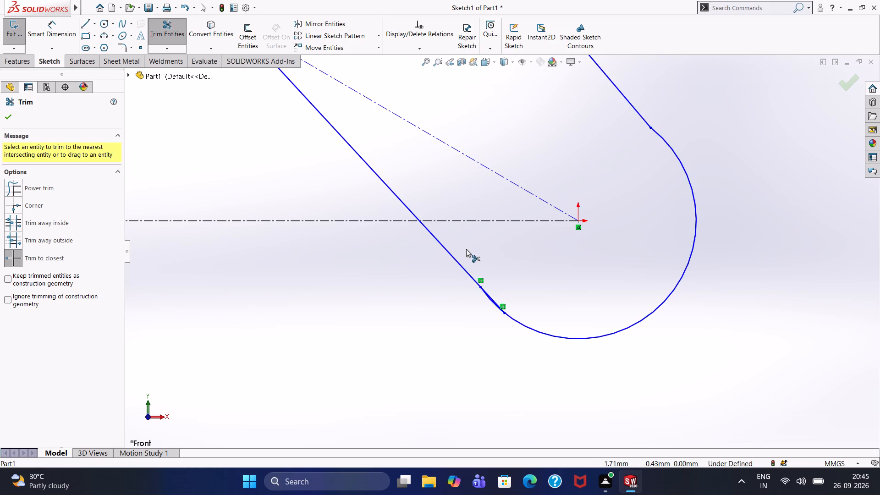
Trim the leftover arc sliver beside the lower edge line at the small origin circle and finish trimming.
scroll(466, 249, up, 4)
scroll(468, 249, down, 8)
scroll(538, 325, down, 10)
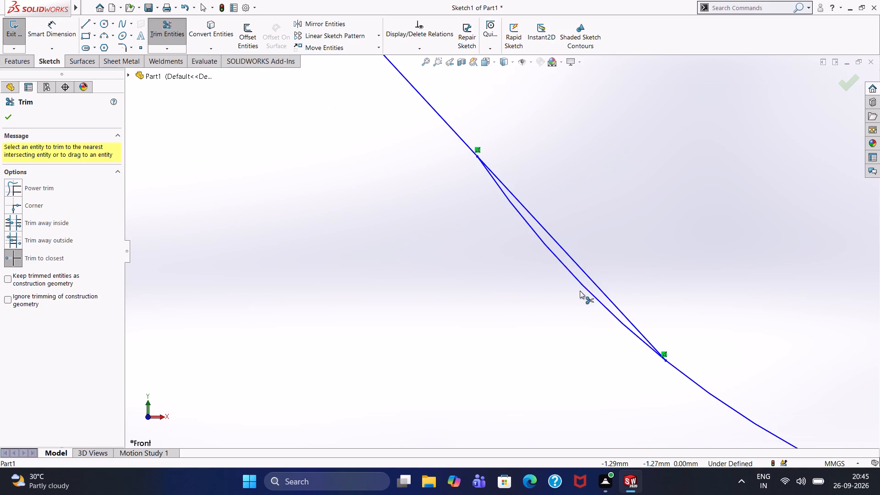
click(584, 292)
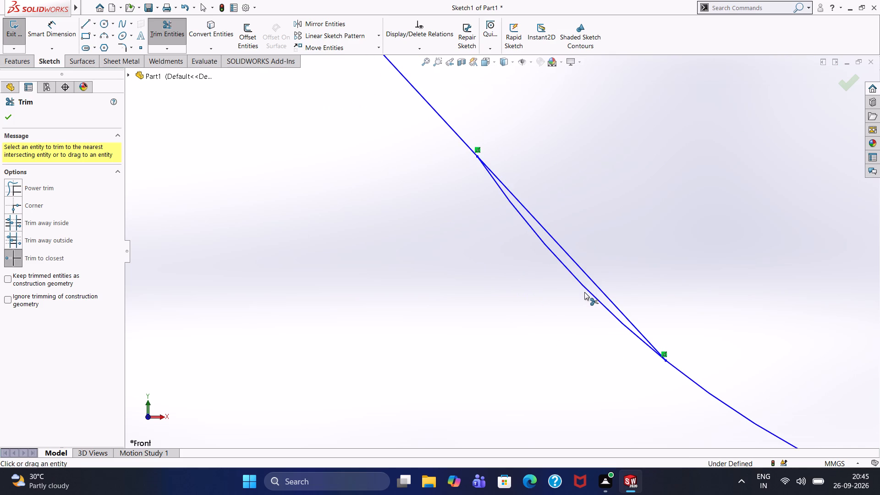
click(585, 291)
scroll(572, 297, up, 13)
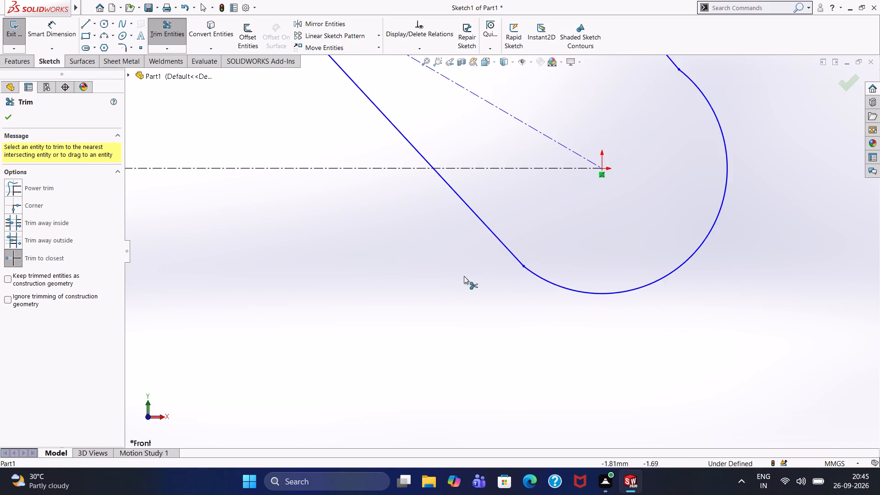
scroll(434, 257, up, 12)
scroll(345, 228, up, 9)
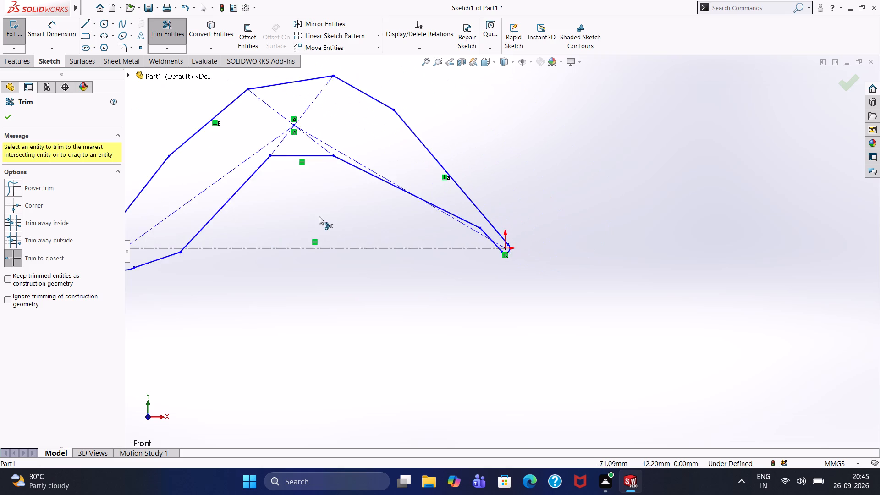
scroll(319, 216, up, 2)
scroll(331, 234, down, 5)
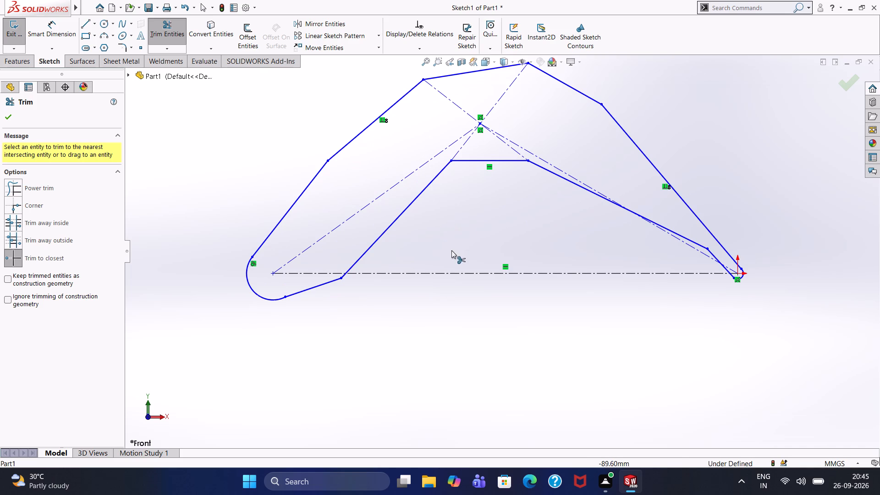
click(2, 116)
Dimension the horizontal construction baseline between the two end centres to 7440 mm.
click(60, 36)
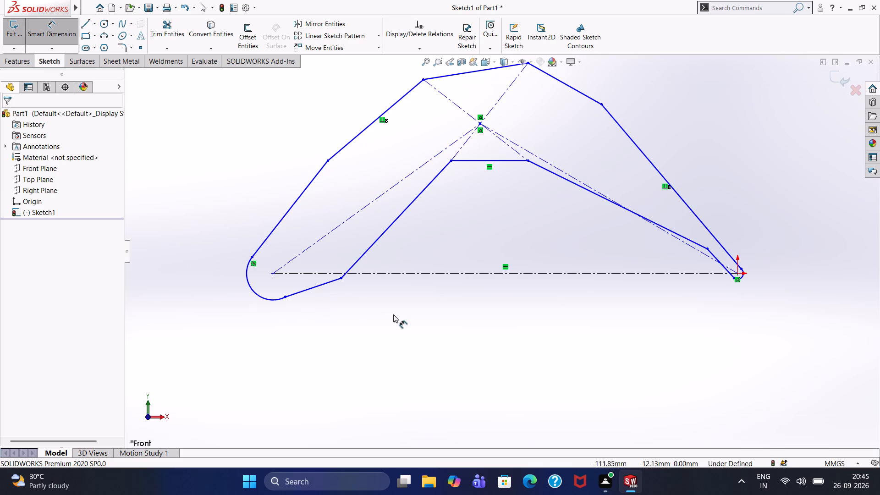
click(490, 271)
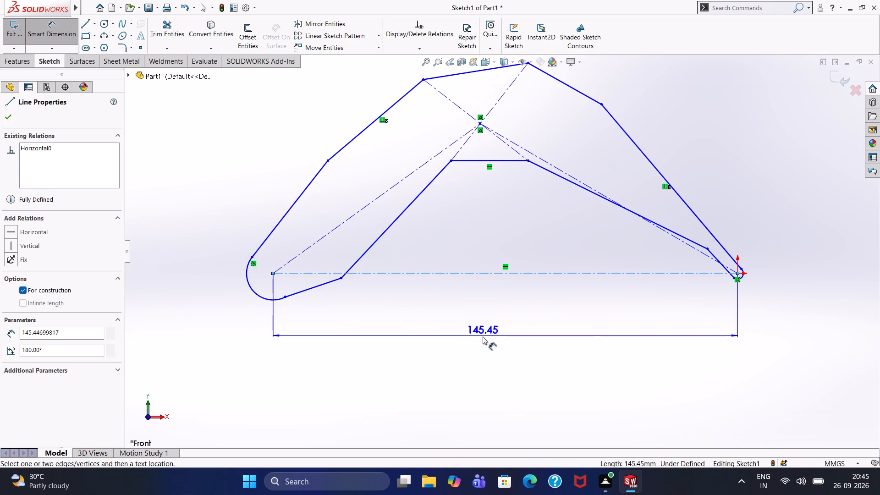
click(483, 337)
text(7440)
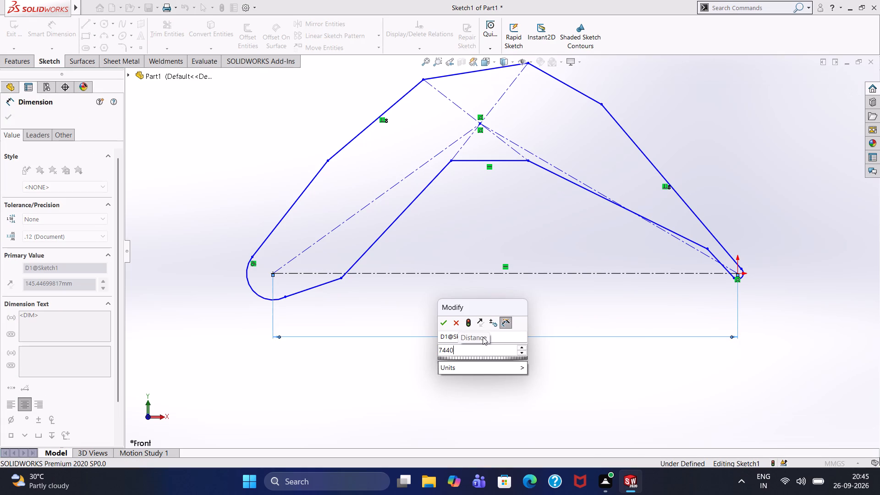
key(Return)
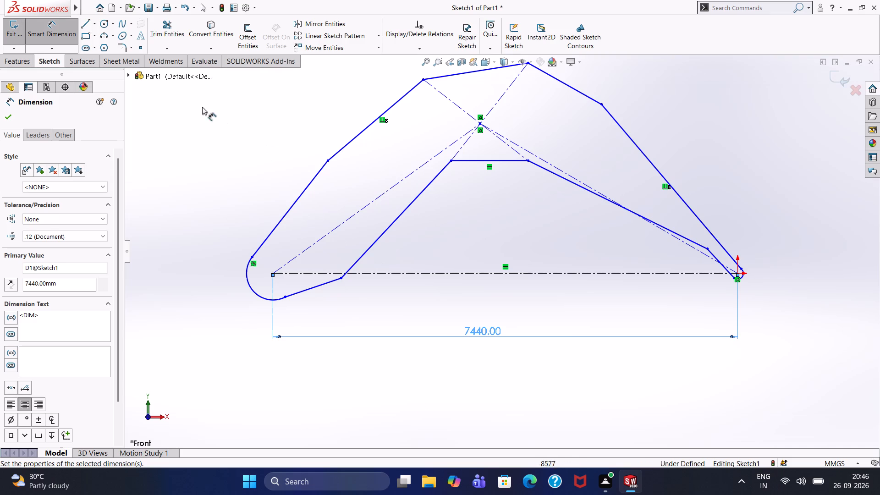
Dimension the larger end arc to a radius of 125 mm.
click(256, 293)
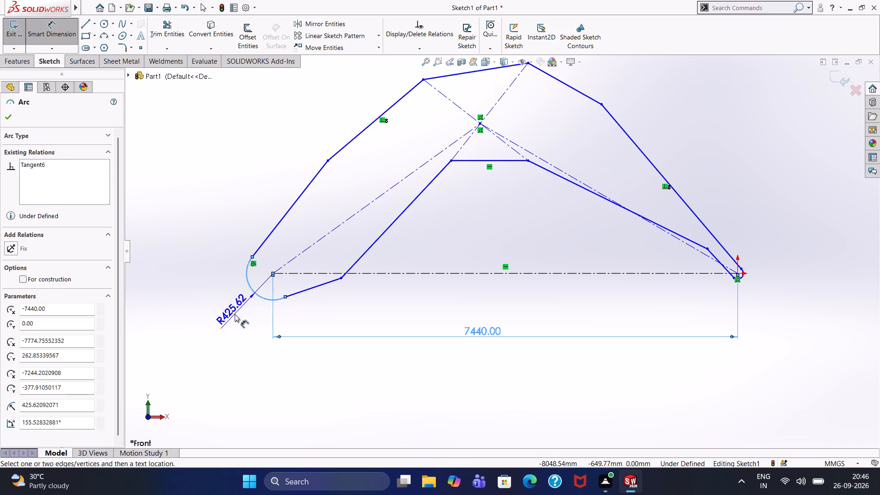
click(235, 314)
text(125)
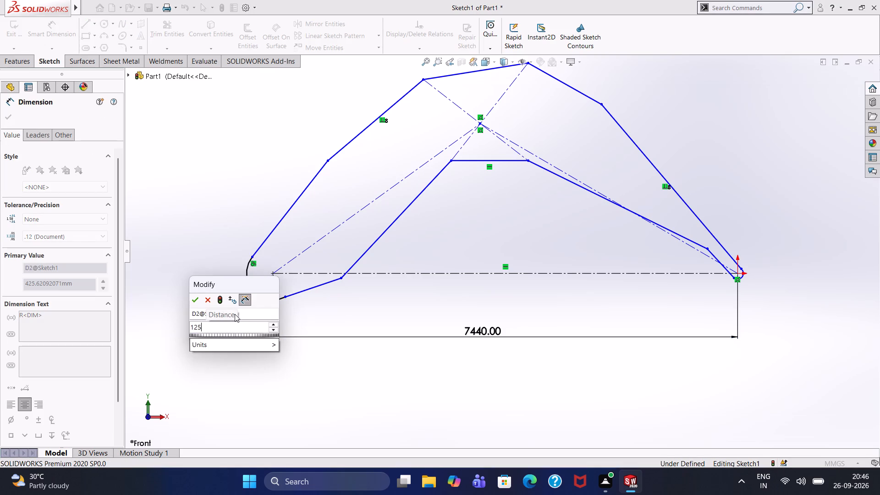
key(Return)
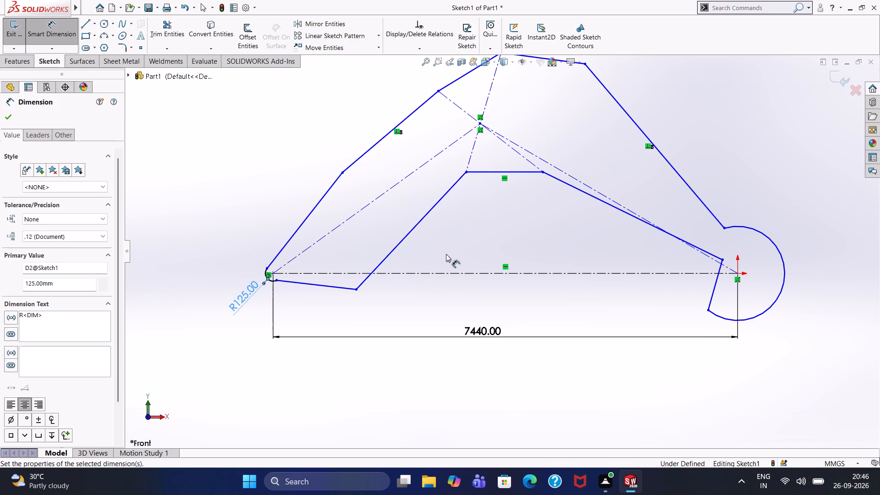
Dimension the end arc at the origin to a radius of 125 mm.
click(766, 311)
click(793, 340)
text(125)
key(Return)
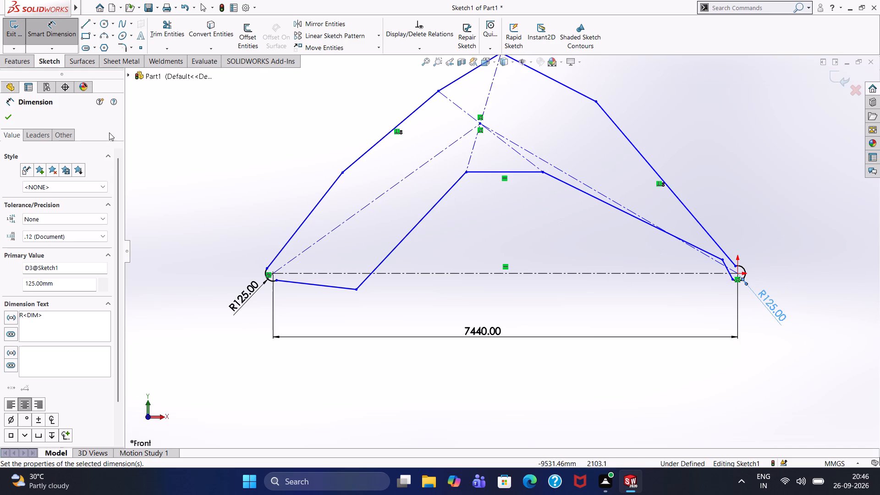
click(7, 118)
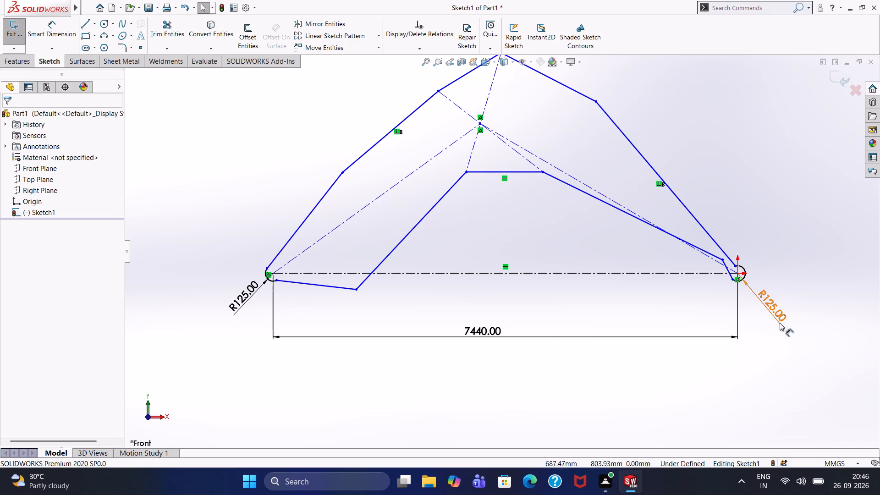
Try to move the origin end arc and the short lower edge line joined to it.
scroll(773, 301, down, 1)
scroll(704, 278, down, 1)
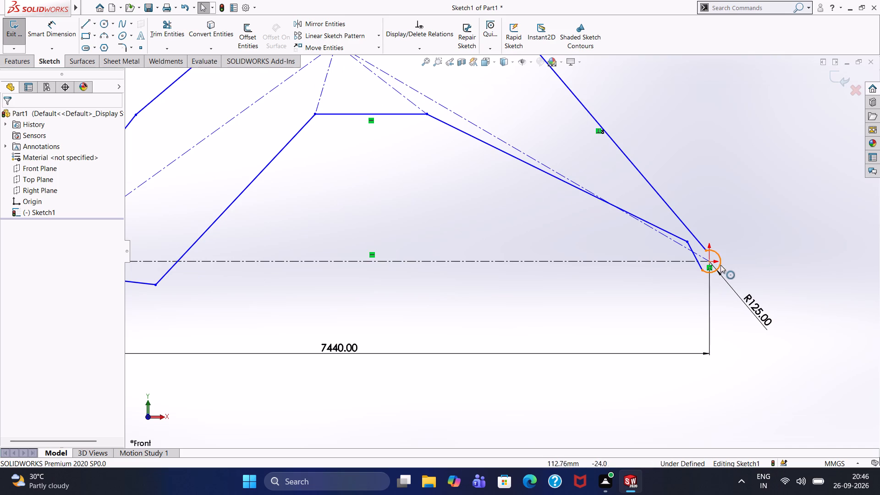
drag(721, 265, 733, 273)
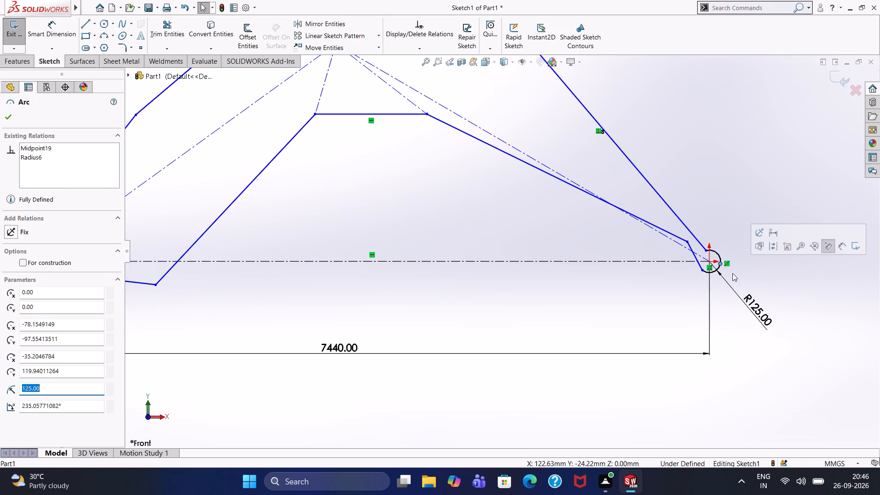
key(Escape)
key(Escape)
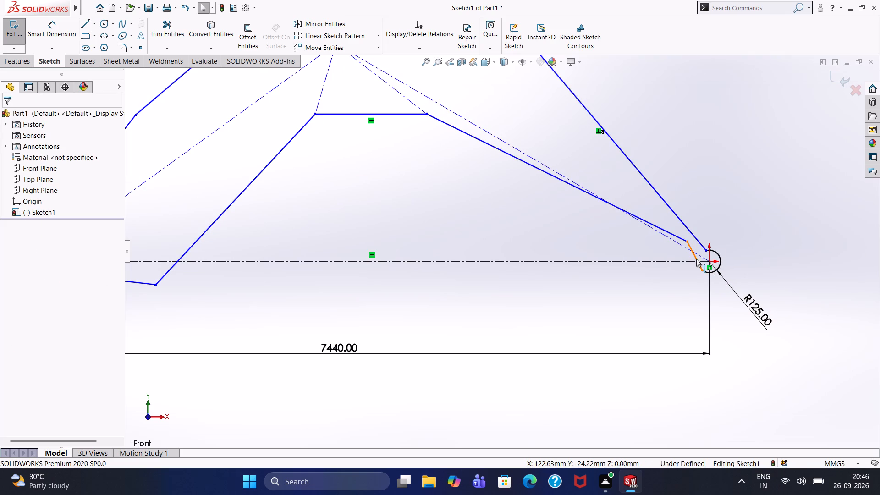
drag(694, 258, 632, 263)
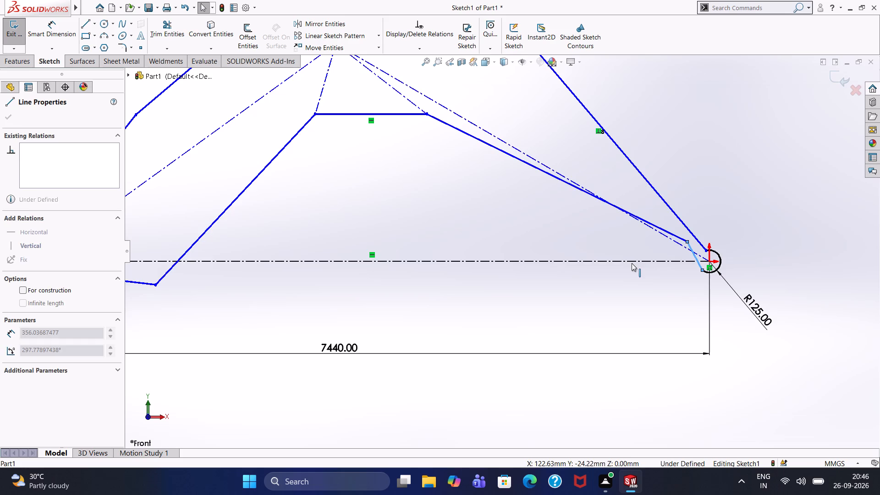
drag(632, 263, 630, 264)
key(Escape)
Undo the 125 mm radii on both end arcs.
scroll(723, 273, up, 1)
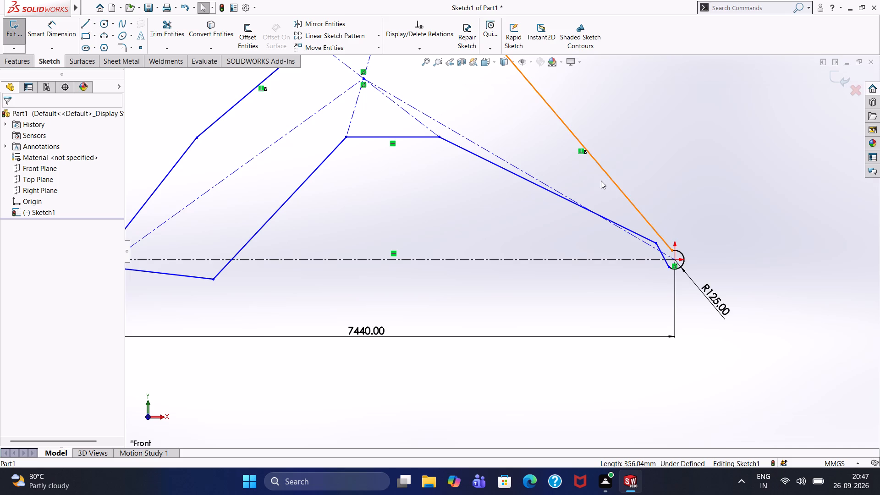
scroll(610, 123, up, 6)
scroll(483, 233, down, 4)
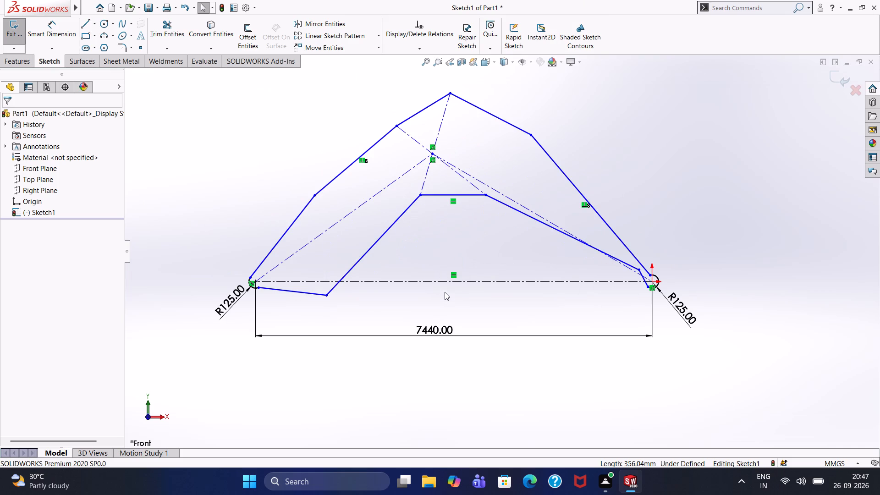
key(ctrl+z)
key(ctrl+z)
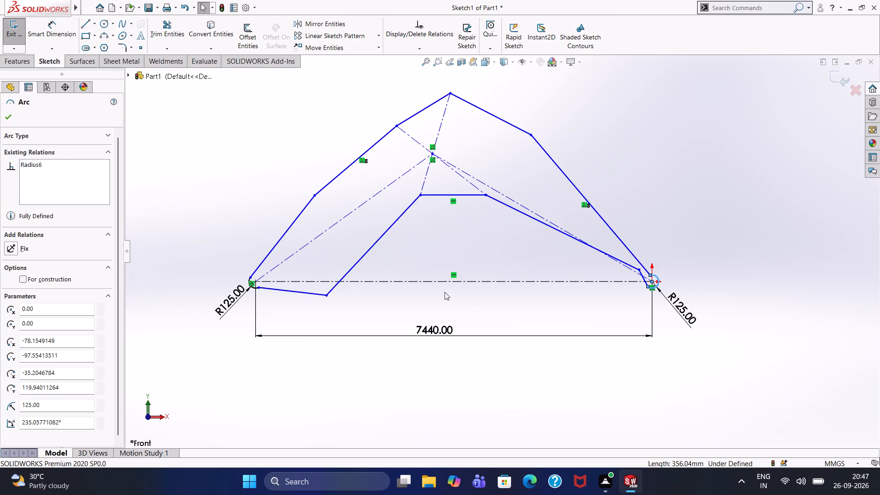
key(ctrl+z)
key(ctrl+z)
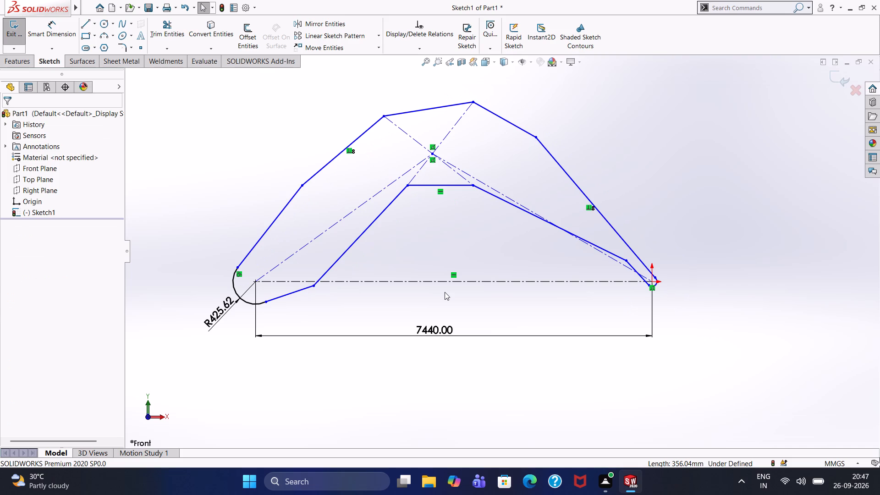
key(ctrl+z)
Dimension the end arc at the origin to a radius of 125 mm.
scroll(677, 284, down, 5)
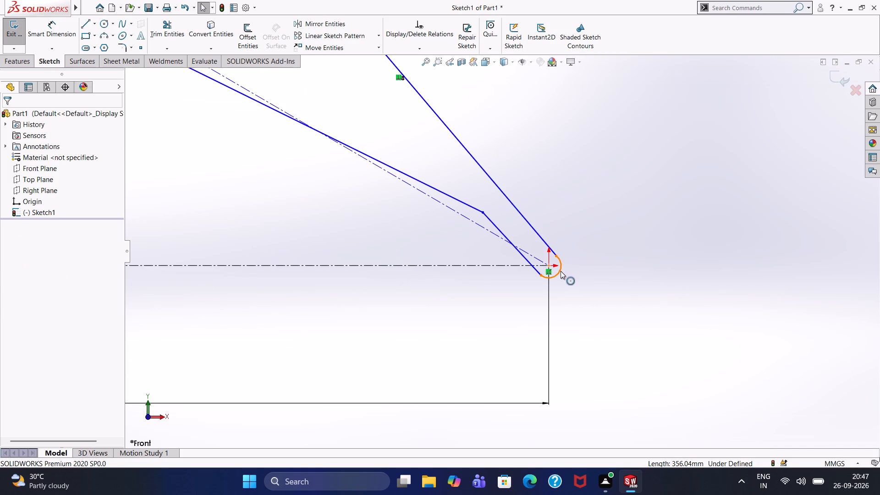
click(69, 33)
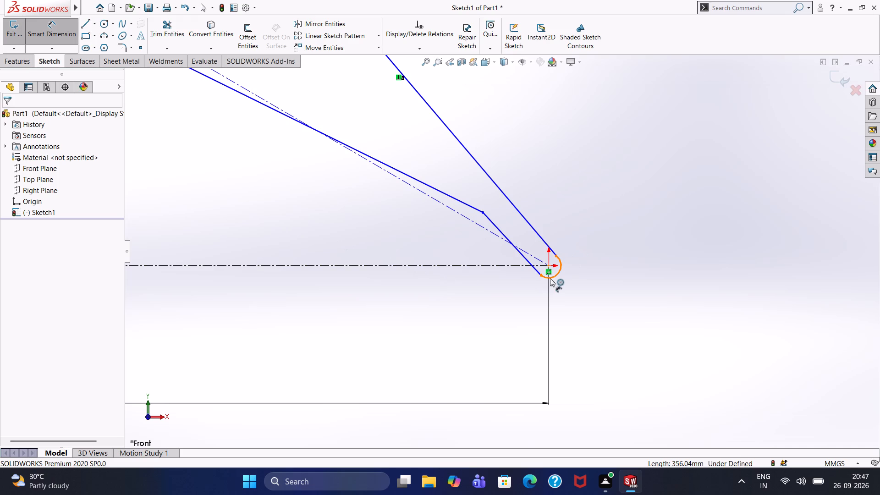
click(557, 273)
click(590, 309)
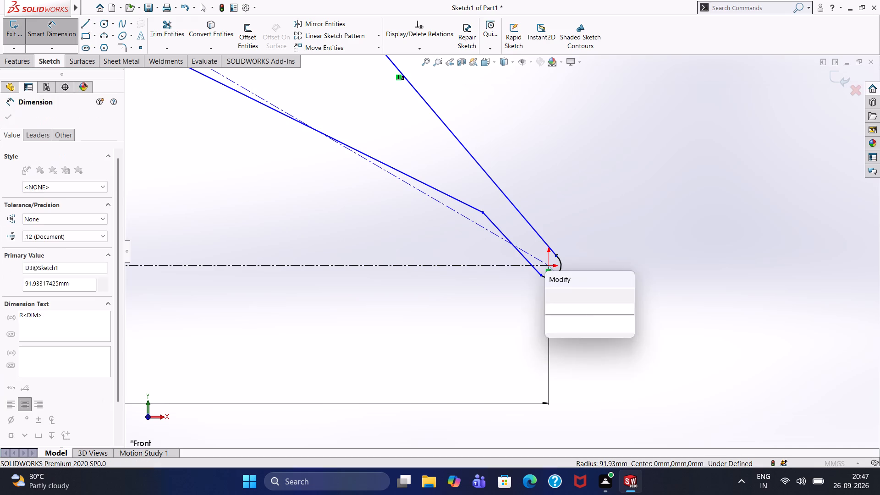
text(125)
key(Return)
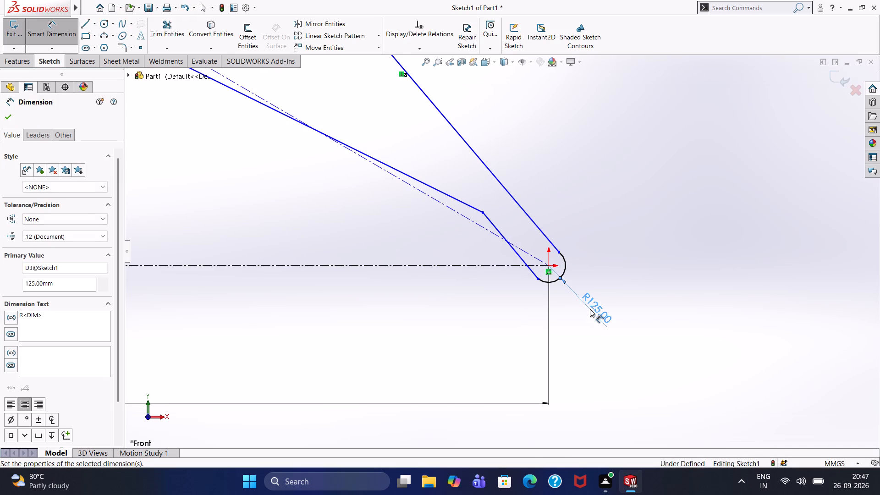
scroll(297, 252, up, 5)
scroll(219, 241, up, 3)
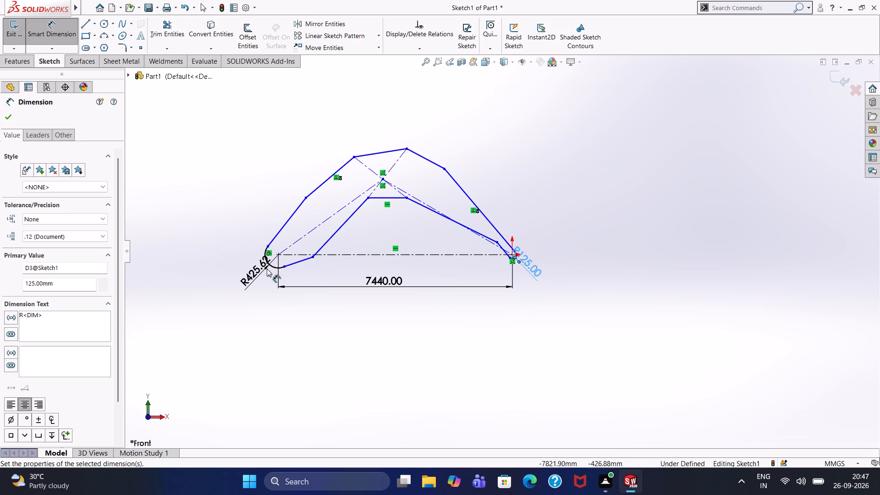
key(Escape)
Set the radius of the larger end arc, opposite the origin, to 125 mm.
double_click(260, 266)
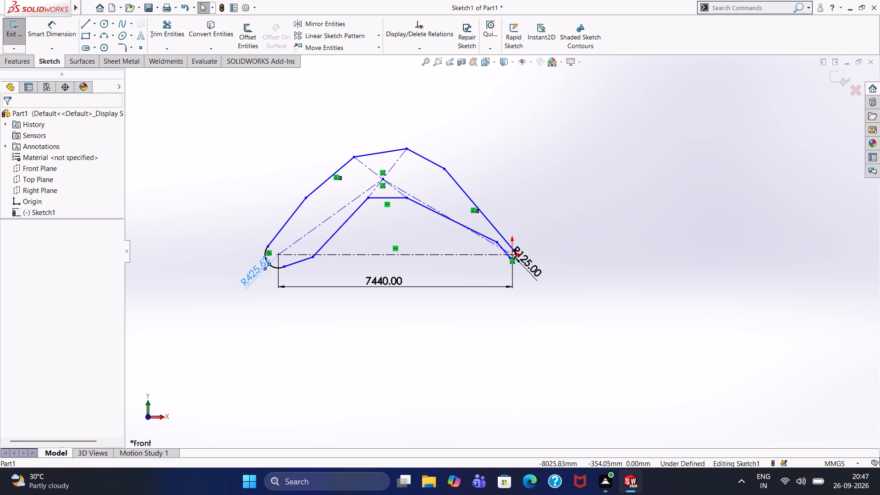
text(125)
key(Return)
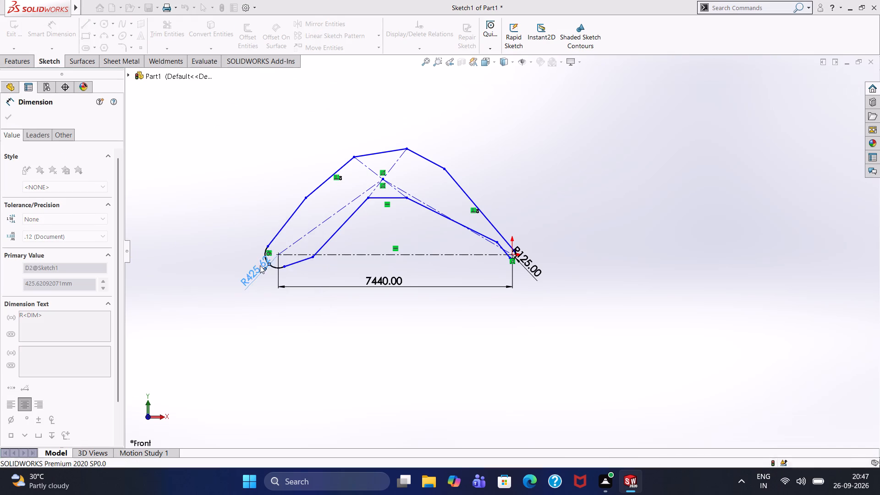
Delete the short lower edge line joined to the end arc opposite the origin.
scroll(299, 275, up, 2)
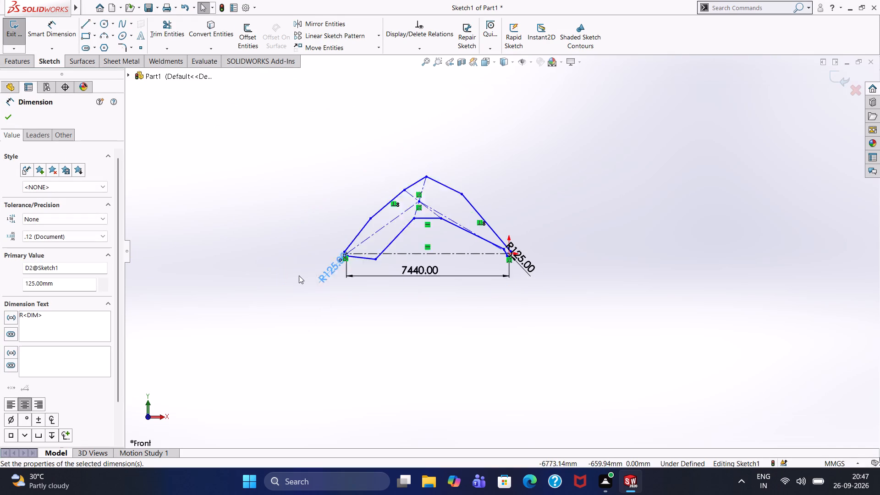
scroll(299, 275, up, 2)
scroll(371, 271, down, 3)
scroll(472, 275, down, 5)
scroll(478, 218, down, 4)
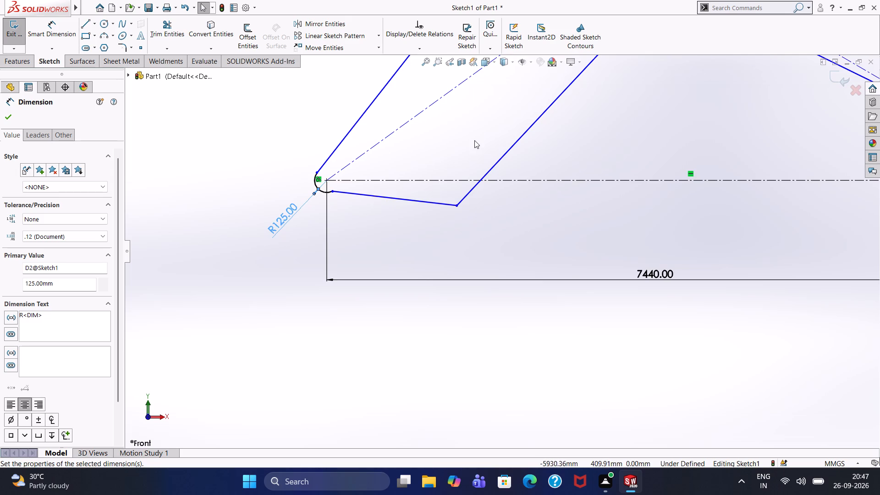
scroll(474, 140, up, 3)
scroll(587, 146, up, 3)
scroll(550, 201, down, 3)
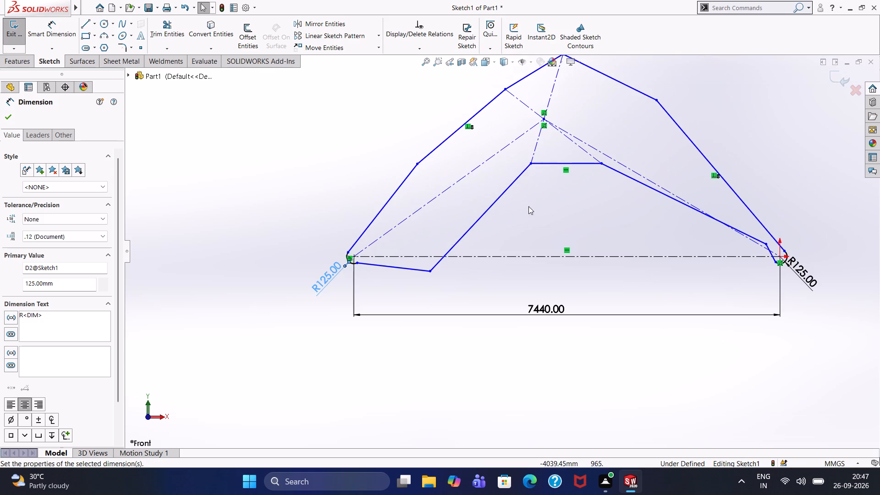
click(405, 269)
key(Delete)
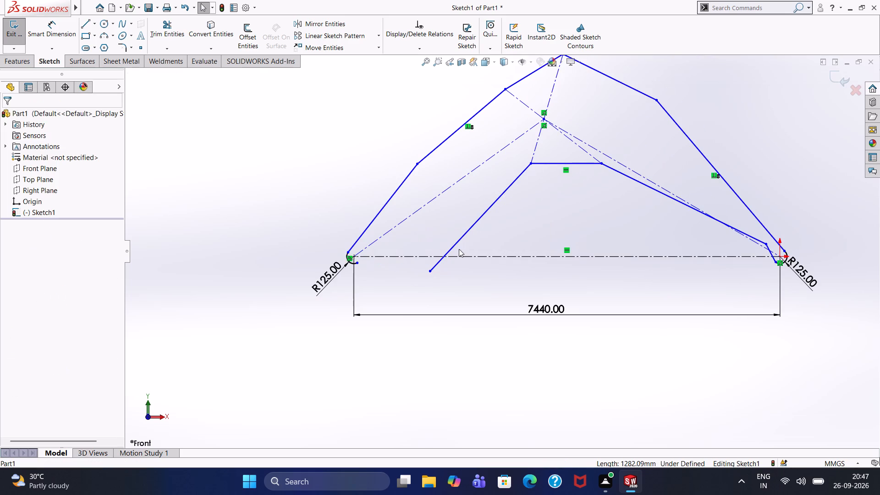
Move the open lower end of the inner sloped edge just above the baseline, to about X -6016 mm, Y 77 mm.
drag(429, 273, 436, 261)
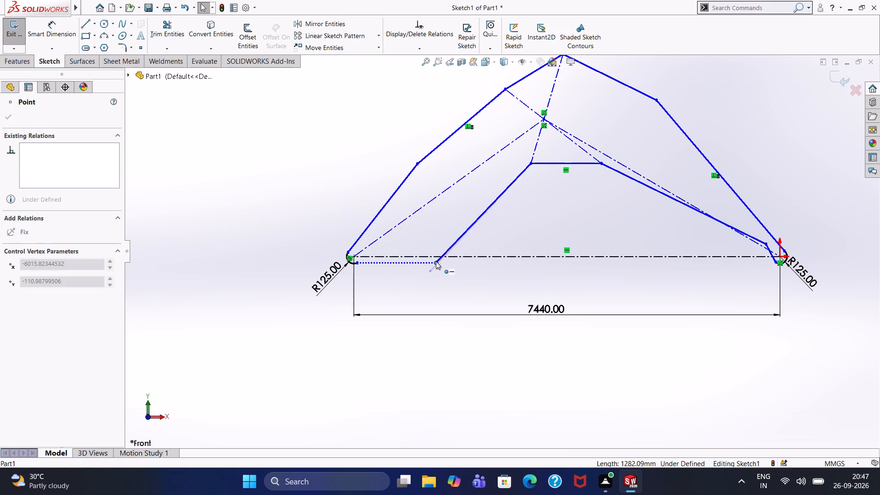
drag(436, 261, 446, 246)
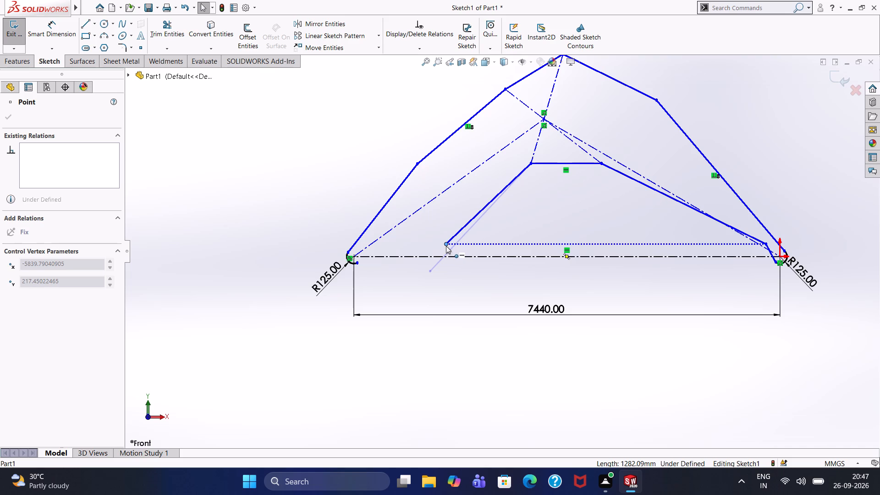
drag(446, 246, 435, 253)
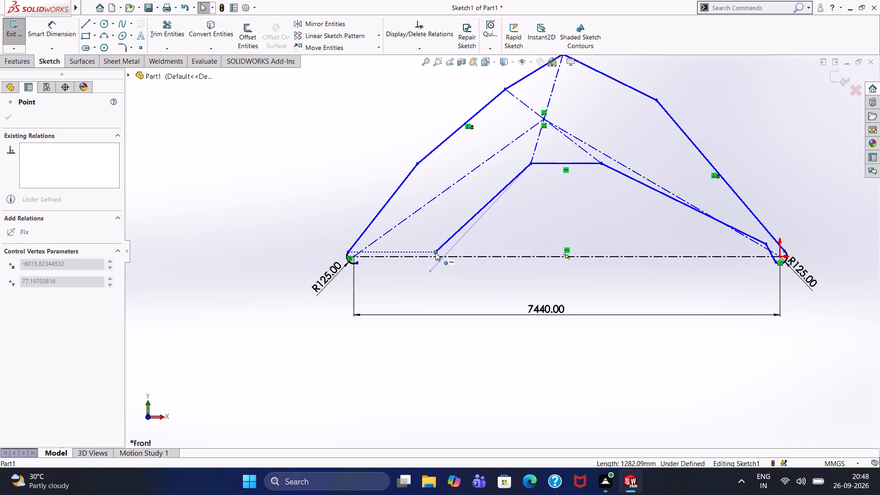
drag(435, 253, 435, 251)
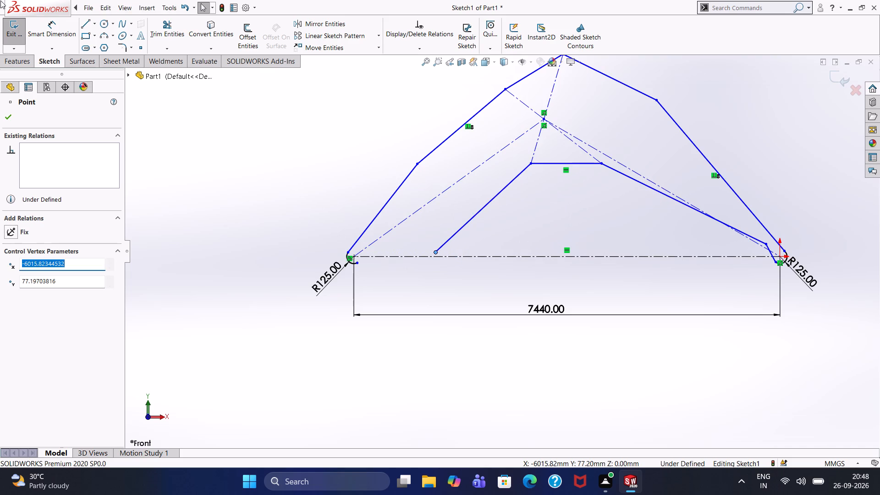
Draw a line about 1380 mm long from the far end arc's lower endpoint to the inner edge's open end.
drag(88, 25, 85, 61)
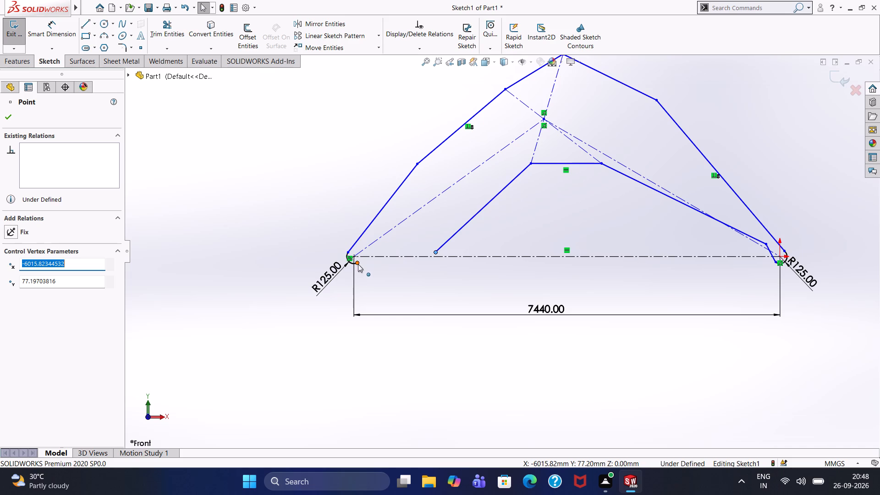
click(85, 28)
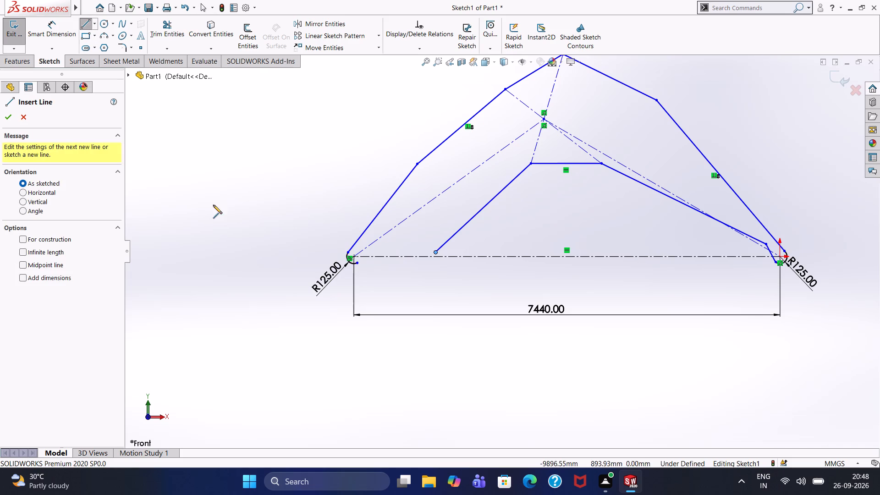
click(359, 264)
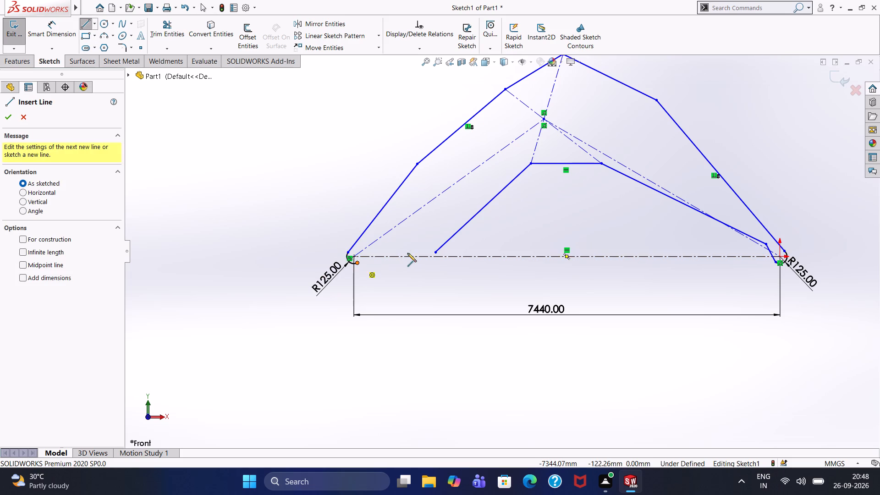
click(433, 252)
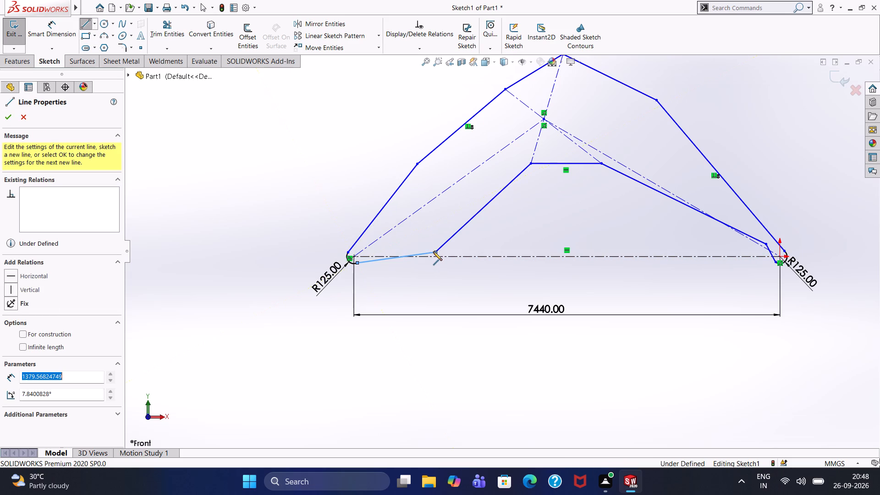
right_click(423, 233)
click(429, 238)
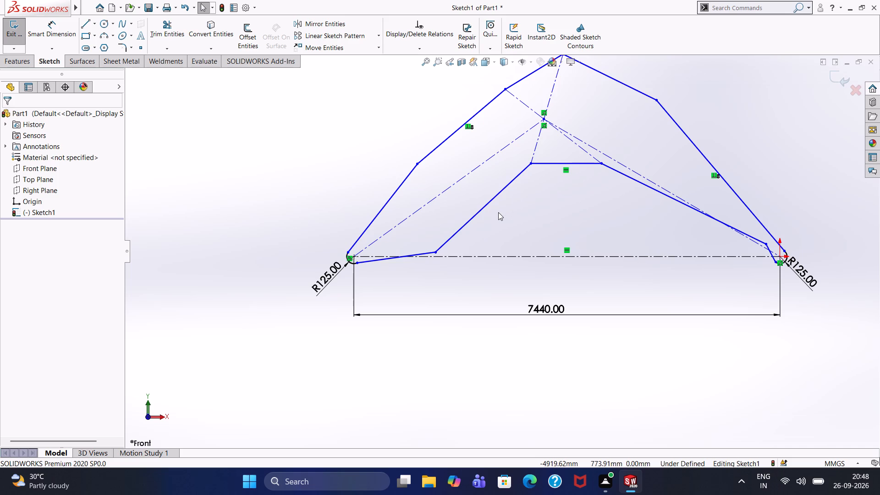
Delete all lines, arcs and dimensions of the boom profile, leaving the sketch empty.
key(ctrl+a)
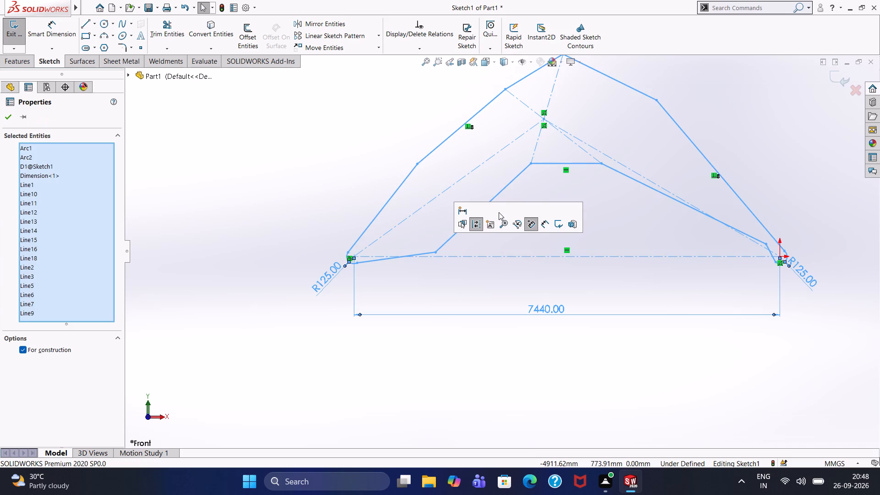
key(Delete)
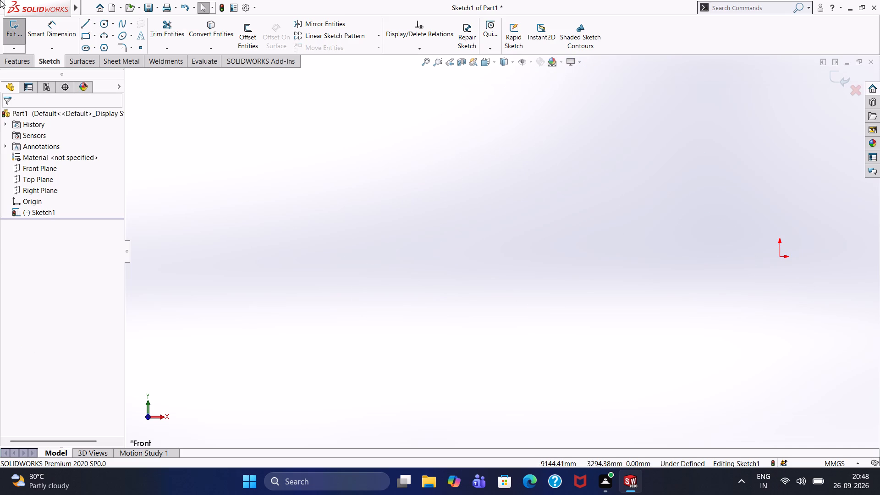
Draw a closed centerline triangle from the origin: horizontal base about 7640 mm, apex above its midpoint, first sloped side about 4085 mm.
click(97, 23)
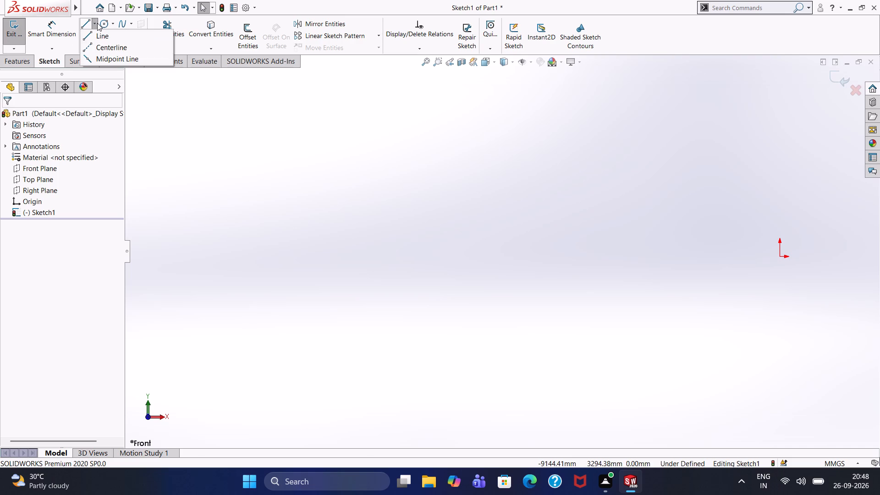
click(104, 50)
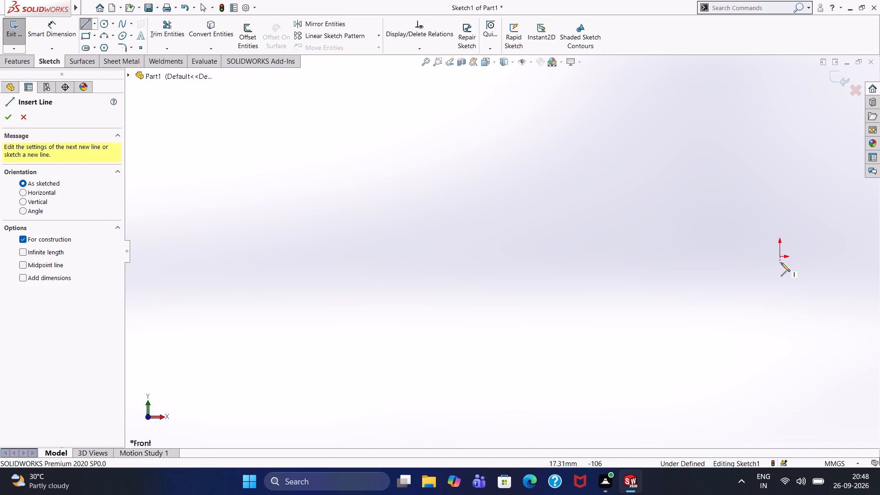
click(778, 257)
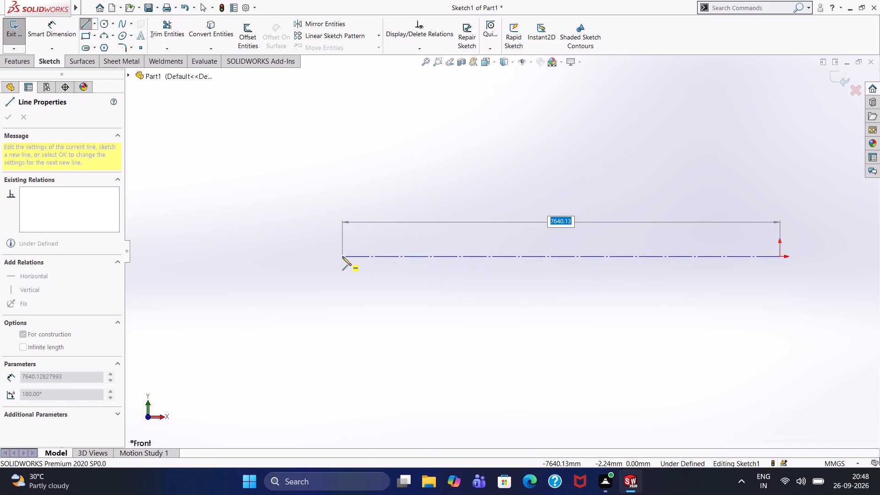
click(342, 257)
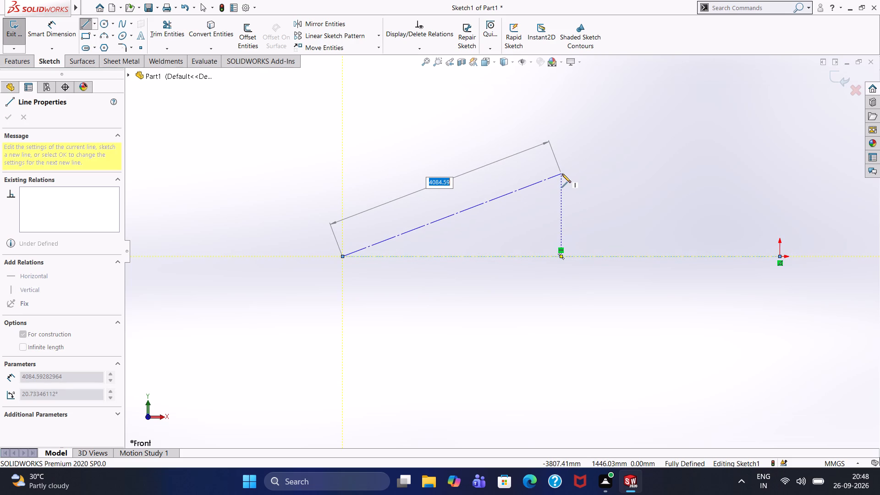
click(562, 173)
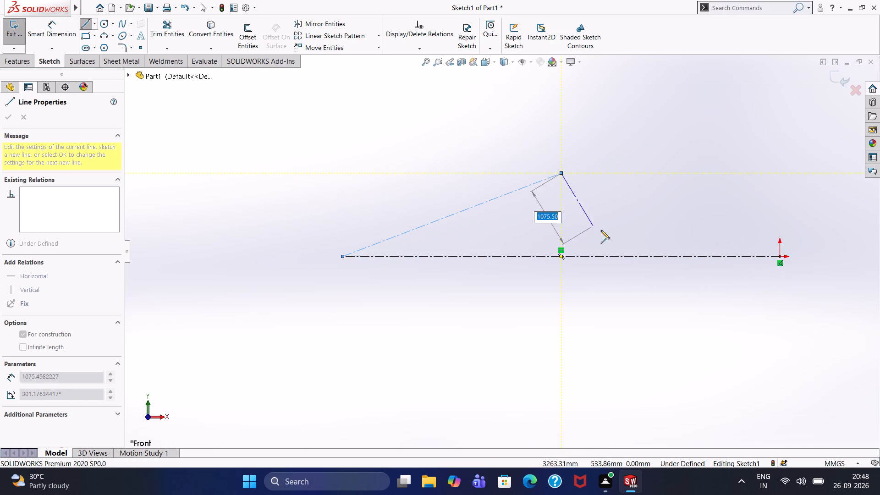
click(781, 256)
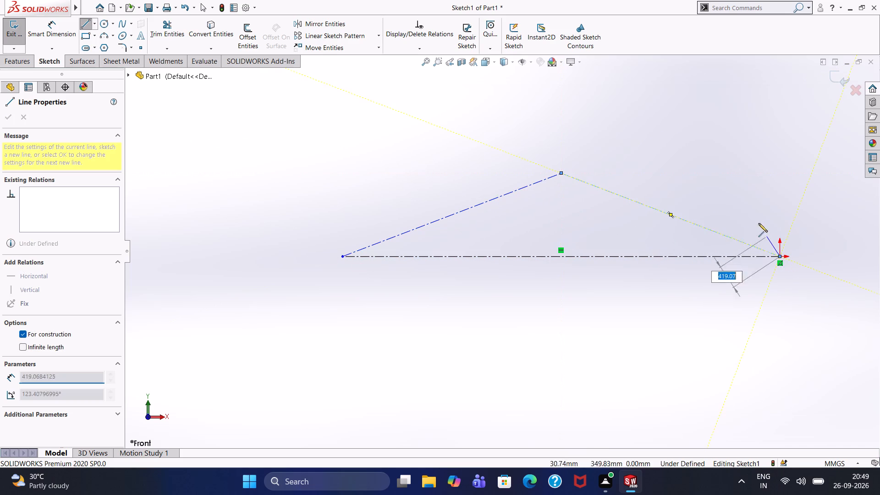
right_click(705, 182)
click(724, 193)
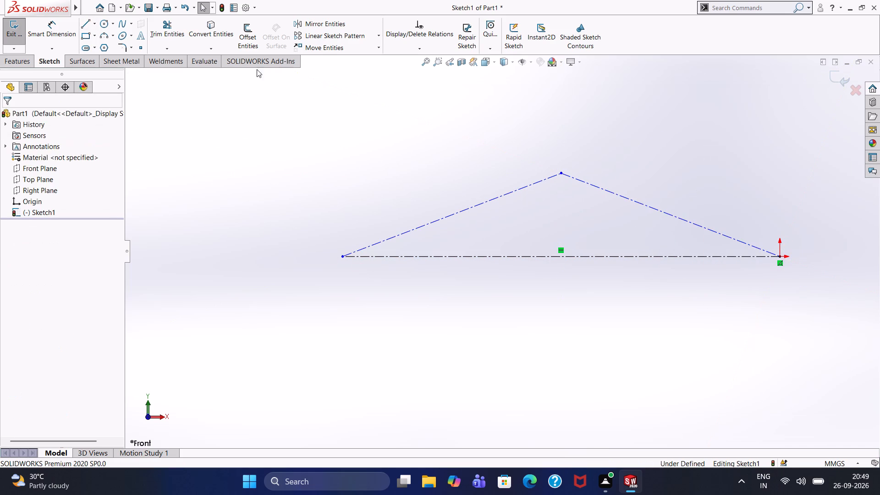
click(296, 127)
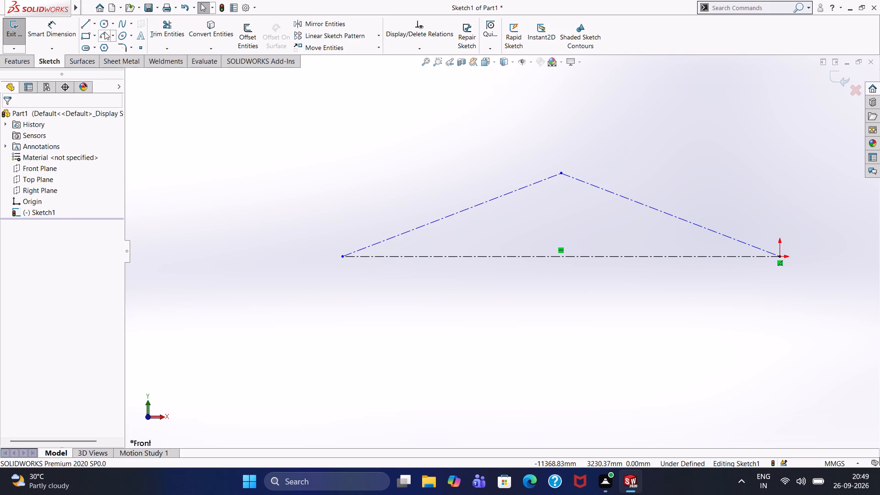
Draw a circle of about 111 mm radius centred on the origin.
click(103, 25)
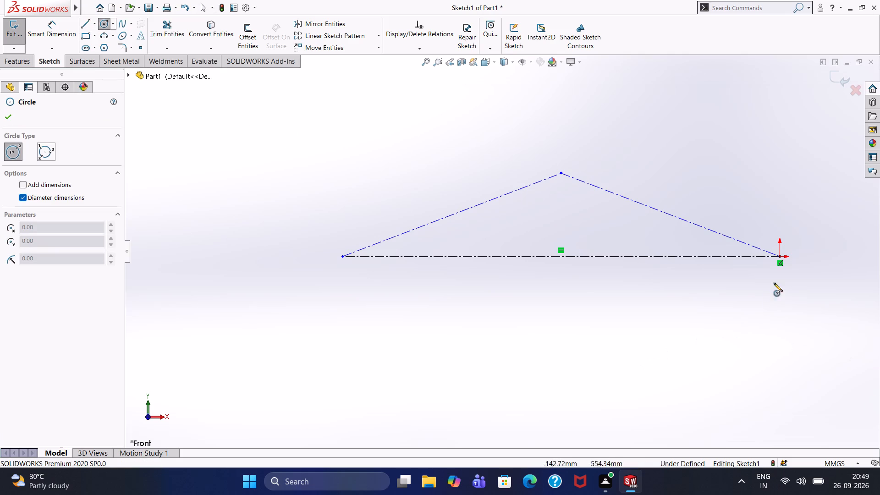
drag(779, 258, 777, 260)
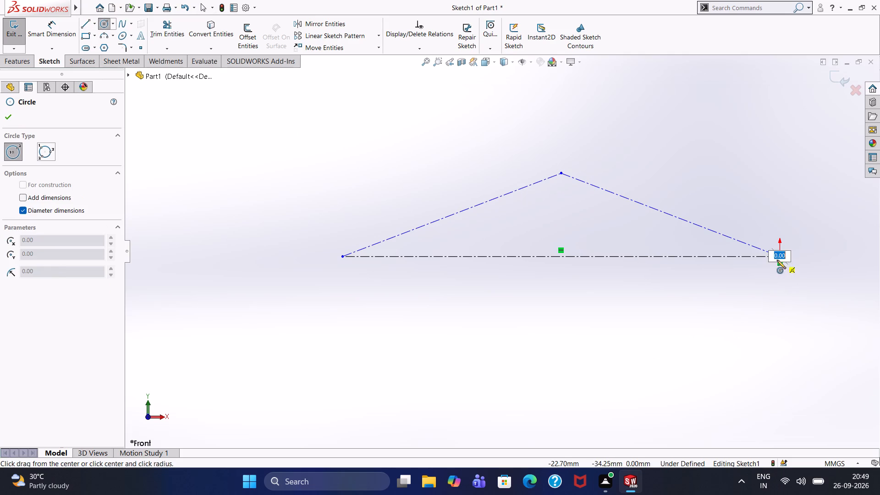
drag(777, 260, 776, 264)
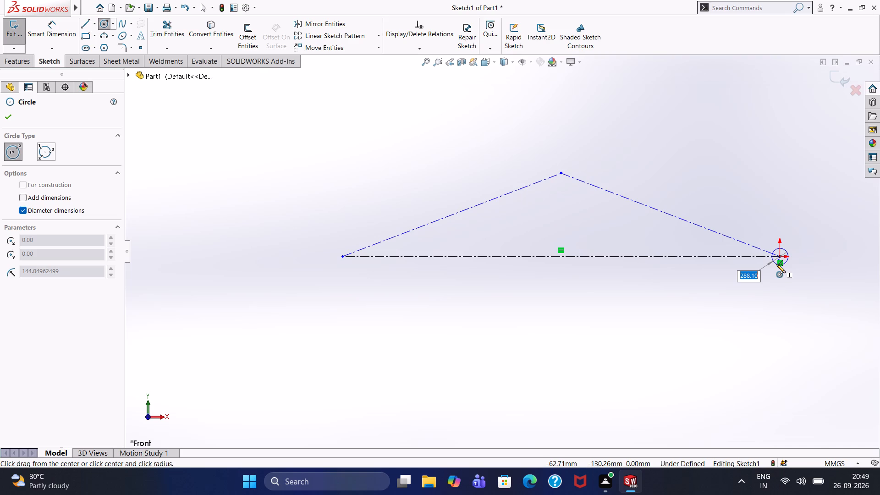
drag(776, 264, 775, 260)
click(775, 260)
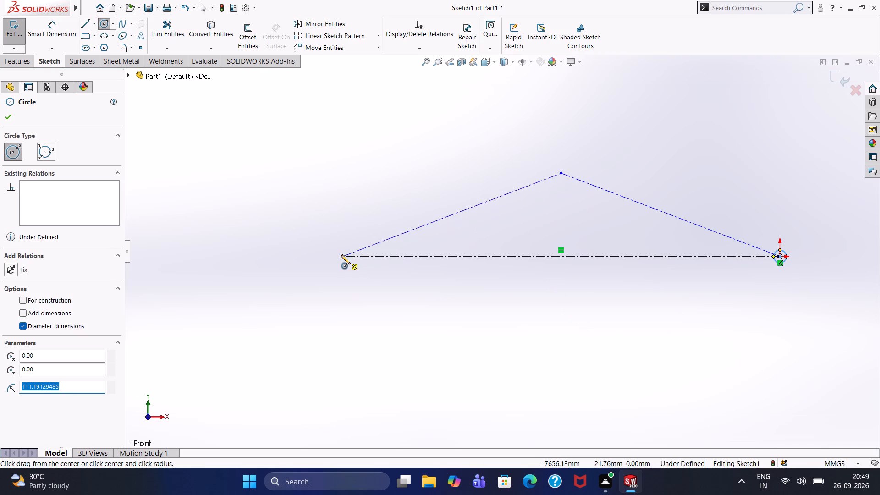
Draw a circle of about 80 mm radius centred on the triangle base's far endpoint, opposite the origin.
drag(341, 256, 335, 250)
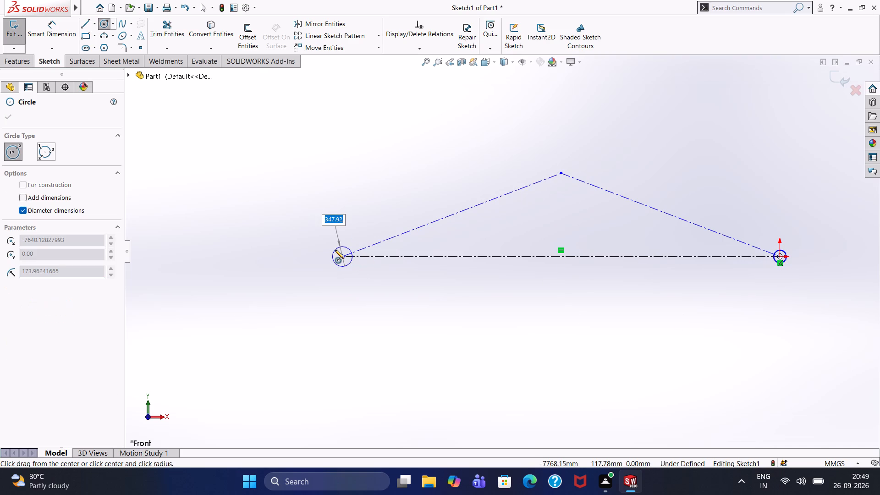
drag(335, 250, 339, 254)
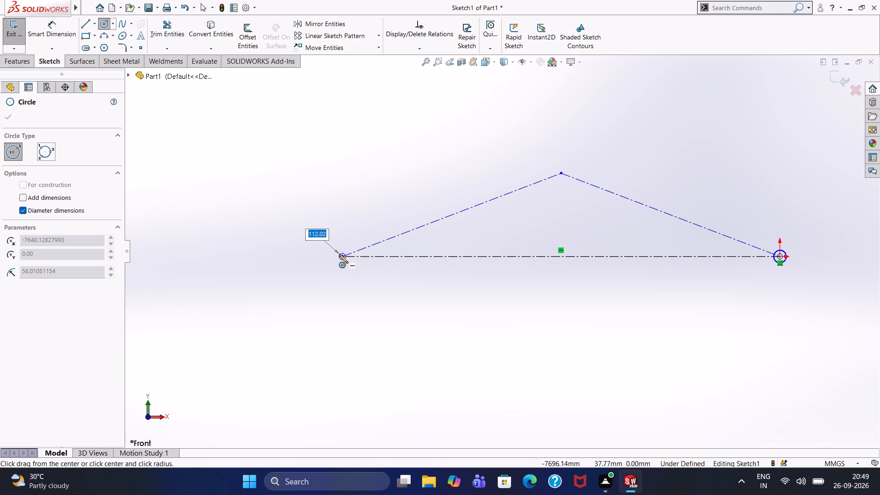
drag(339, 254, 337, 256)
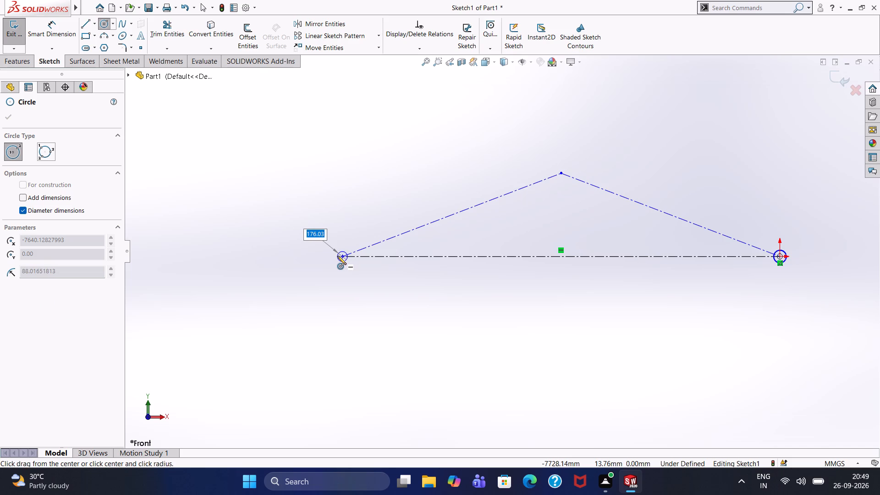
drag(337, 256, 336, 257)
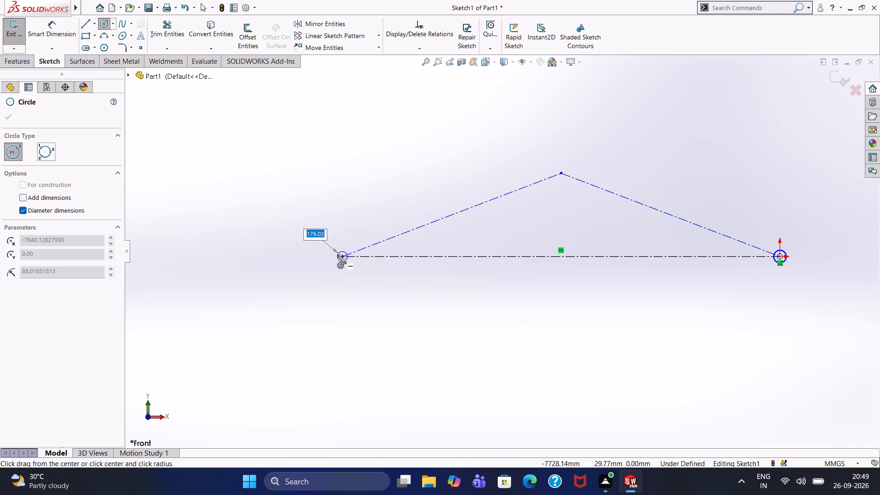
click(338, 255)
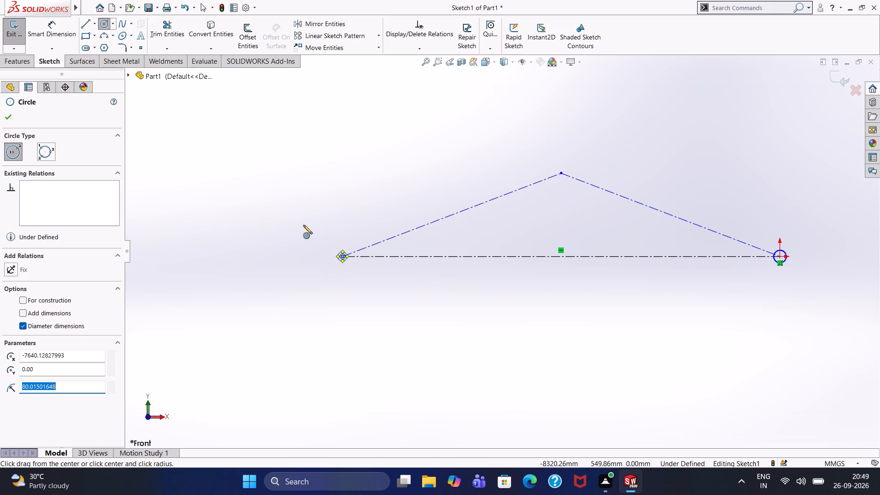
key(Escape)
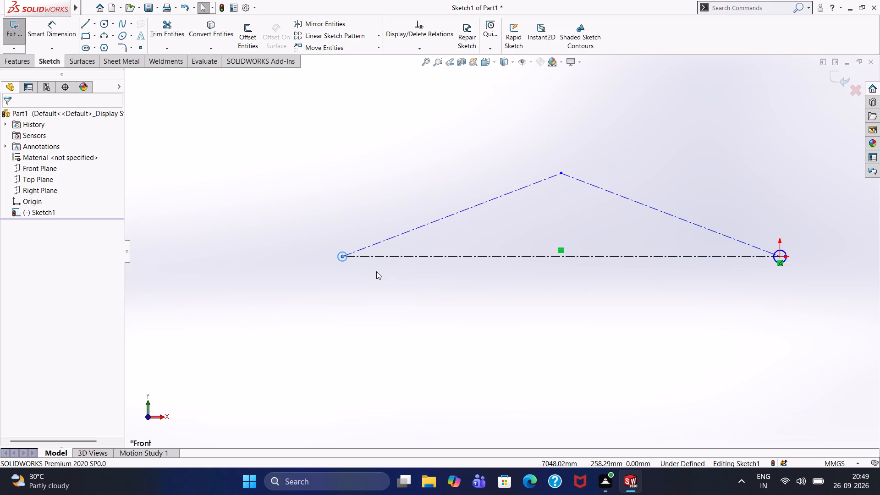
Draw a line about 713 mm long from the far end circle's lowest point, rising about 9.6° across the base centerline.
scroll(376, 271, down, 4)
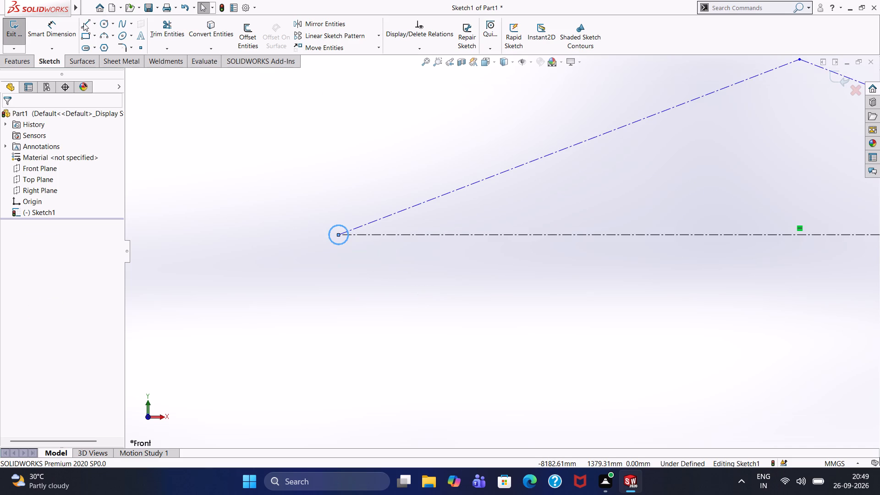
click(85, 22)
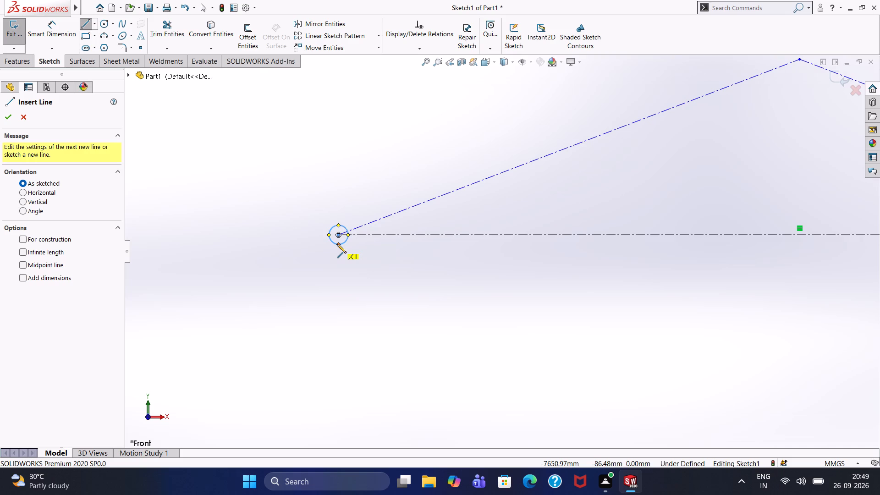
click(337, 244)
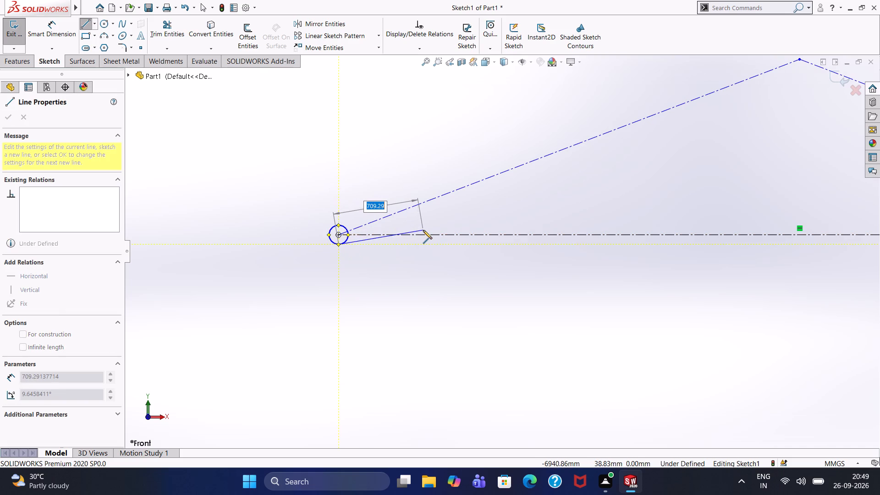
click(423, 230)
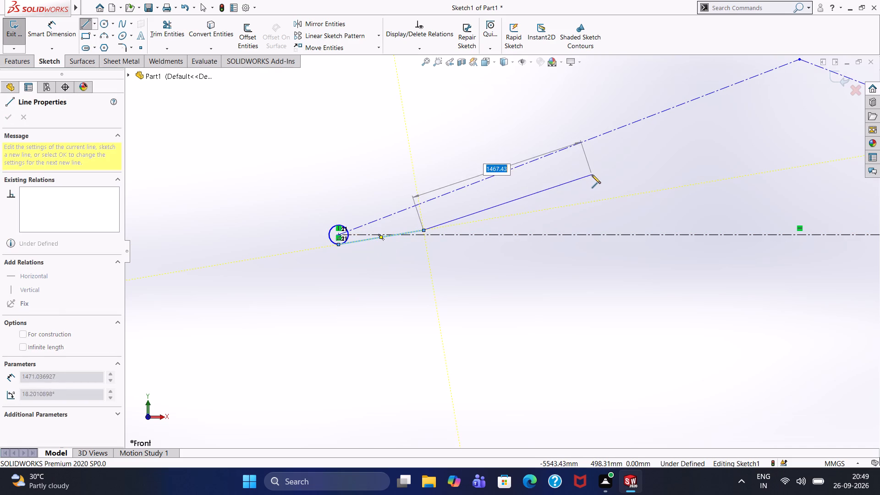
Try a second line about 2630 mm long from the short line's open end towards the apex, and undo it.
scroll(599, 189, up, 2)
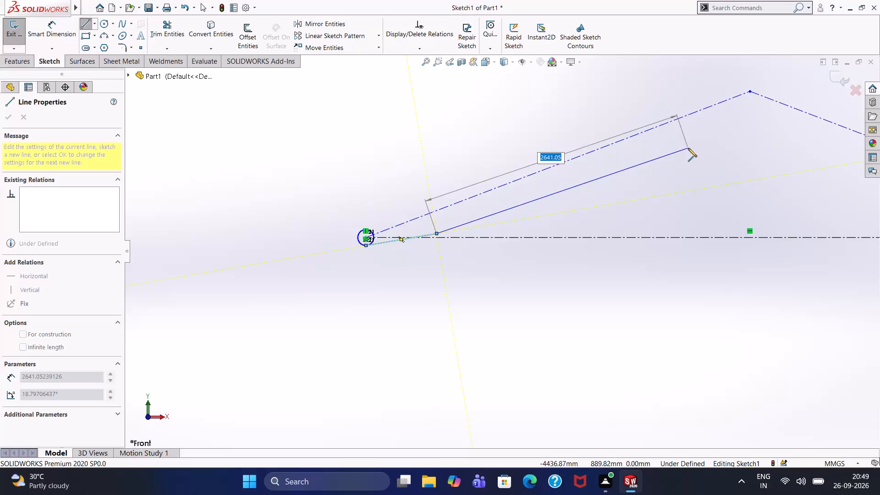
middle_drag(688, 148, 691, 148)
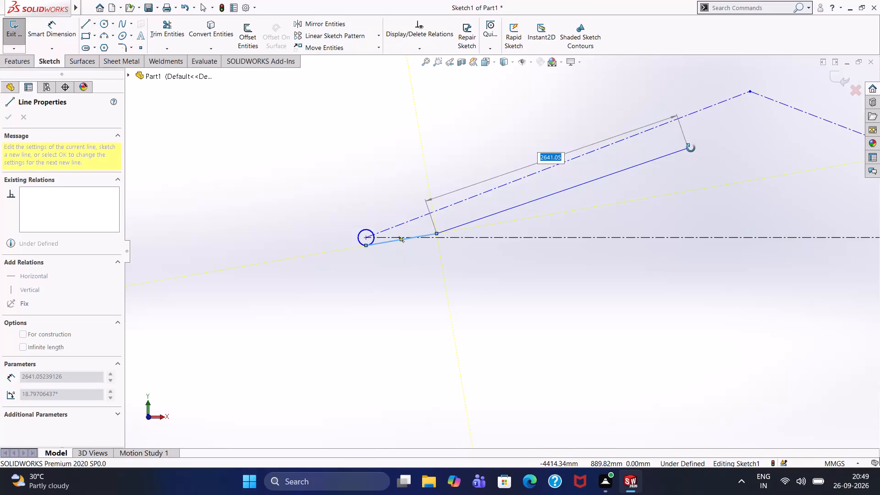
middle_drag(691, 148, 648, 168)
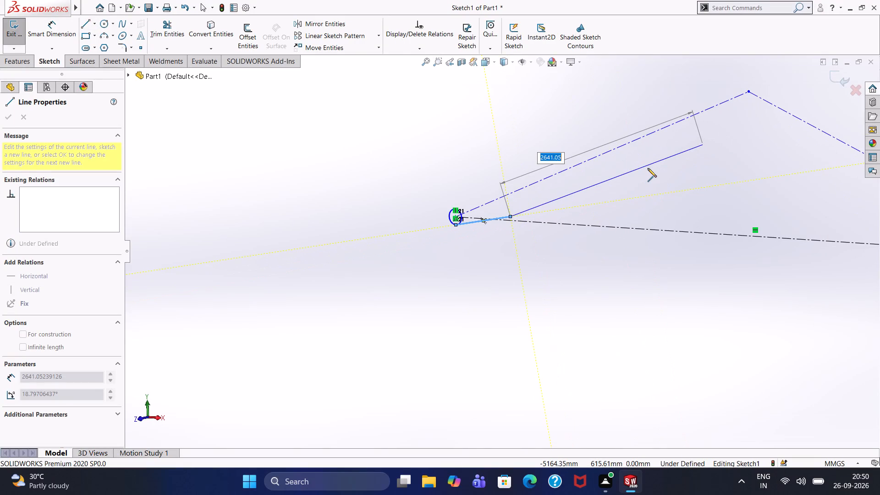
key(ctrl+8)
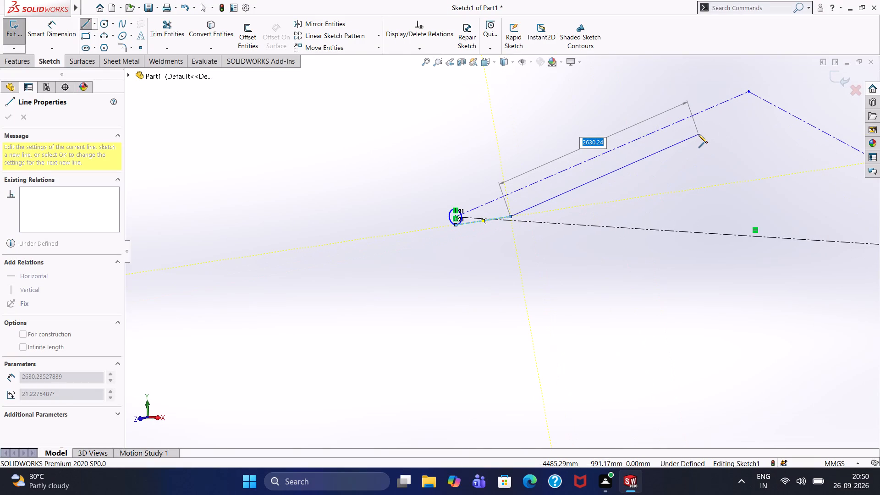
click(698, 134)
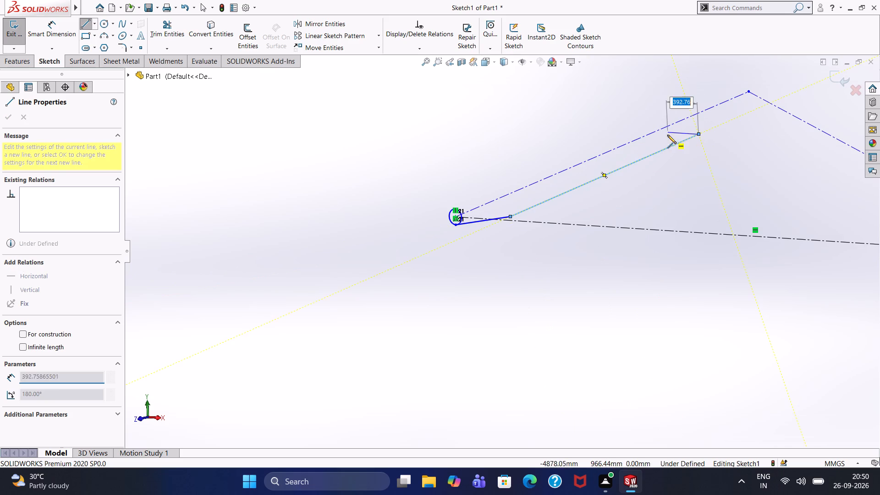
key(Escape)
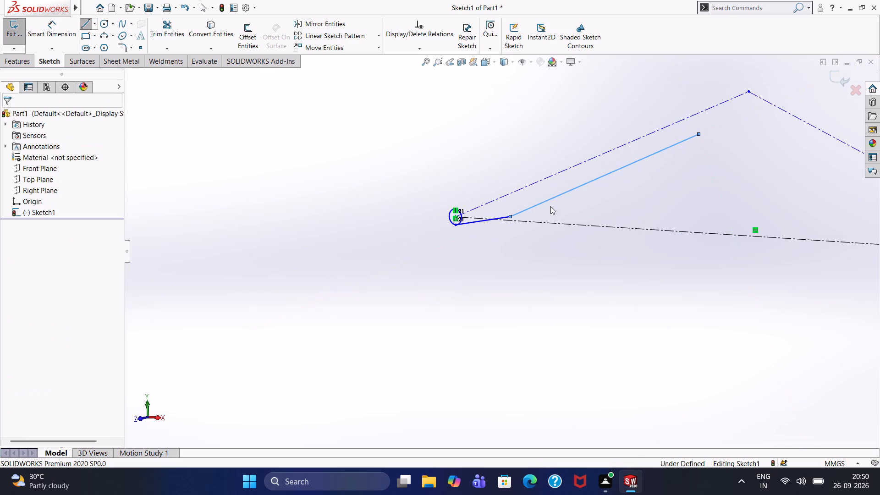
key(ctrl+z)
From the short line's open end, draw a line sloping up below the triangle's first side, followed by a horizontal line below the apex.
scroll(619, 181, down, 3)
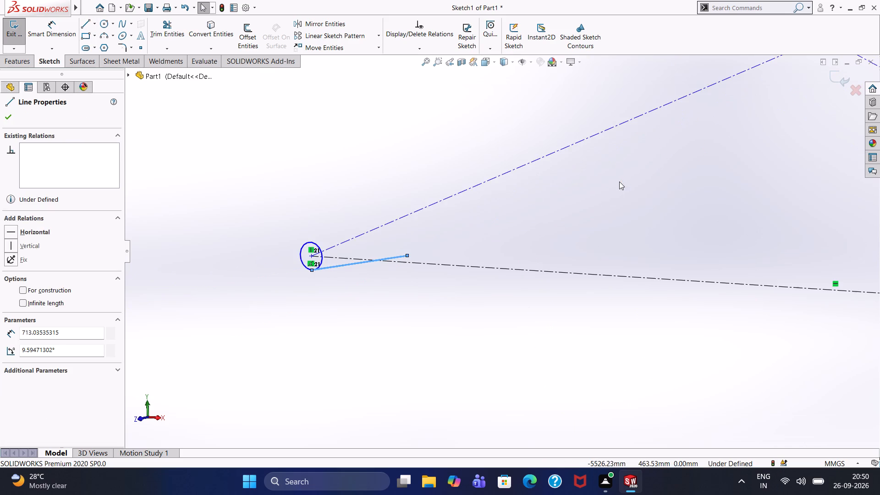
scroll(628, 187, up, 6)
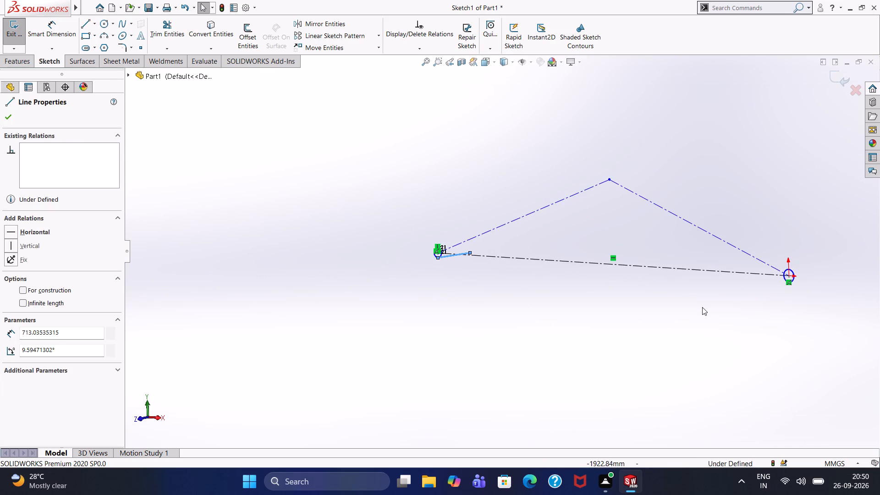
key(ctrl+8)
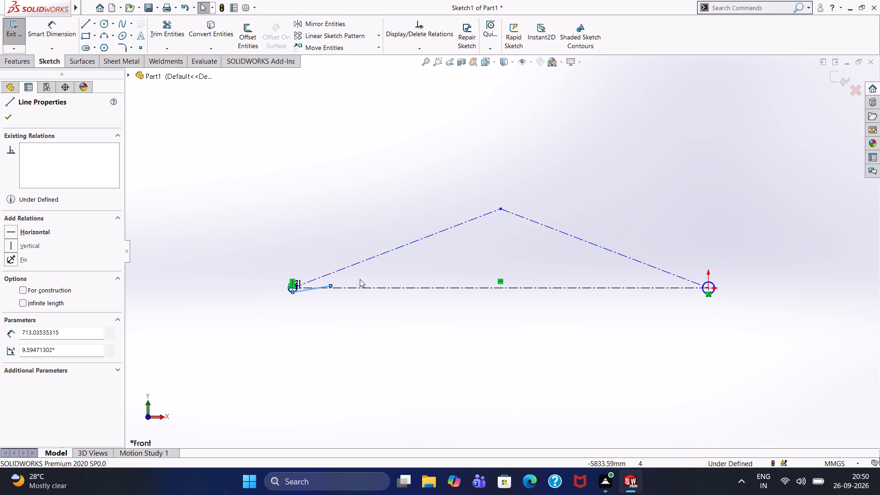
scroll(536, 293, up, 3)
scroll(544, 309, down, 3)
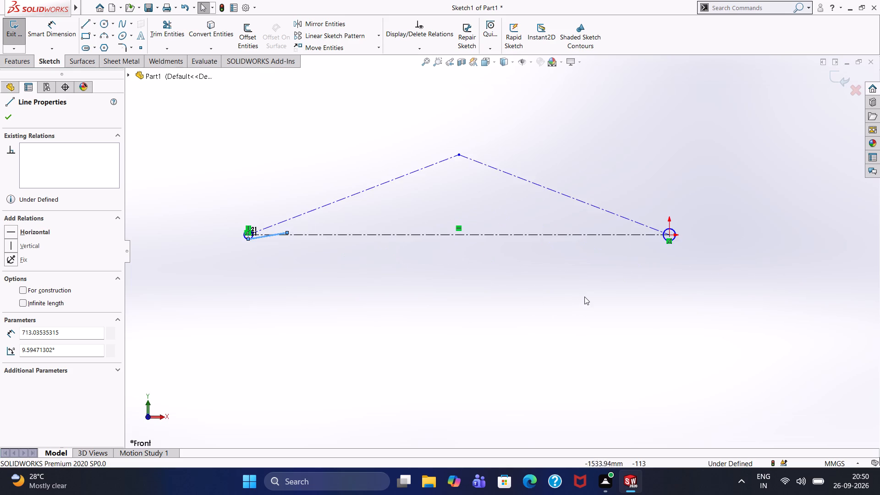
scroll(576, 286, down, 4)
scroll(487, 225, up, 3)
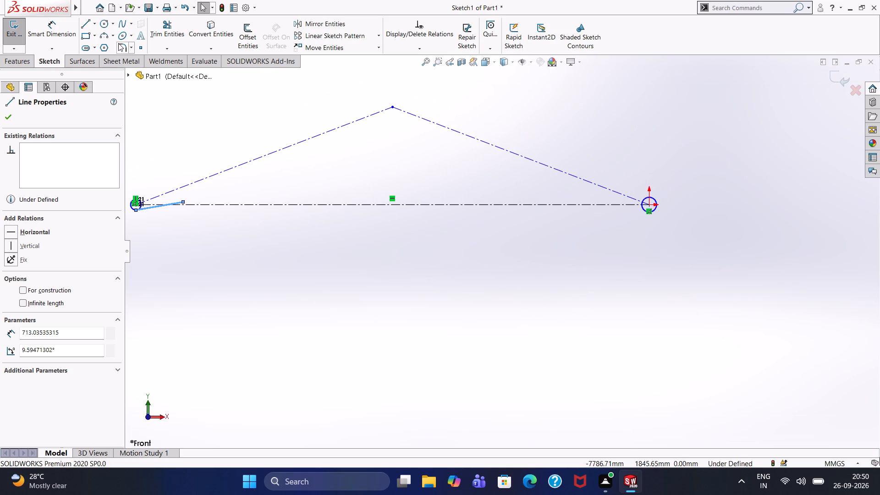
click(87, 27)
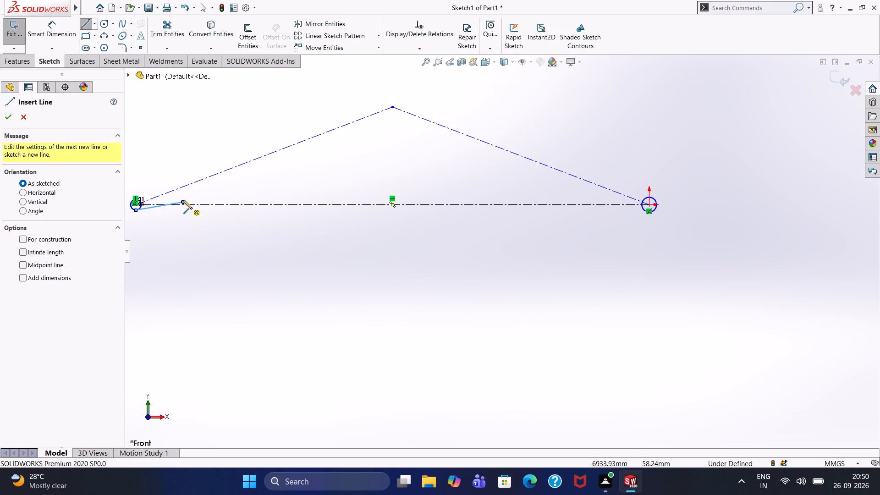
click(183, 201)
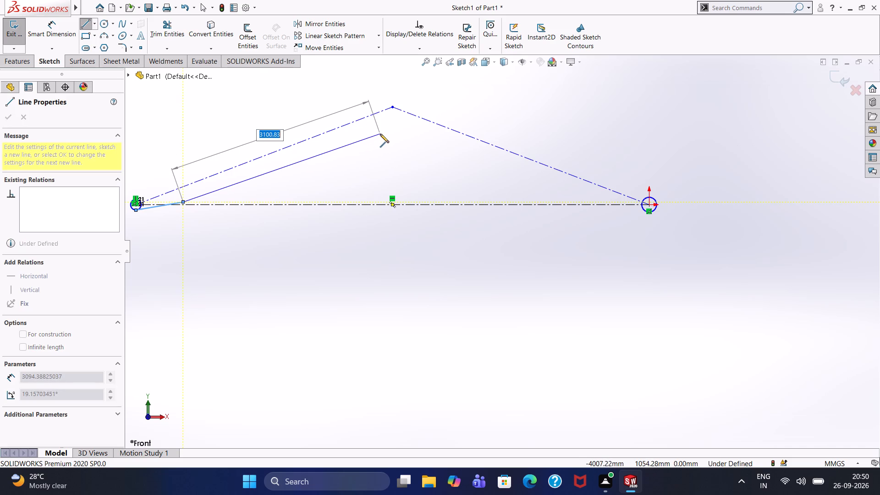
click(370, 141)
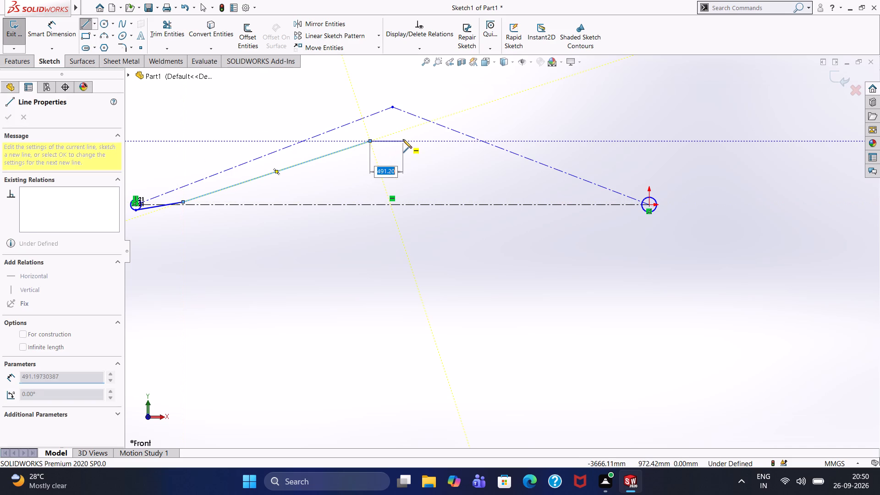
click(429, 140)
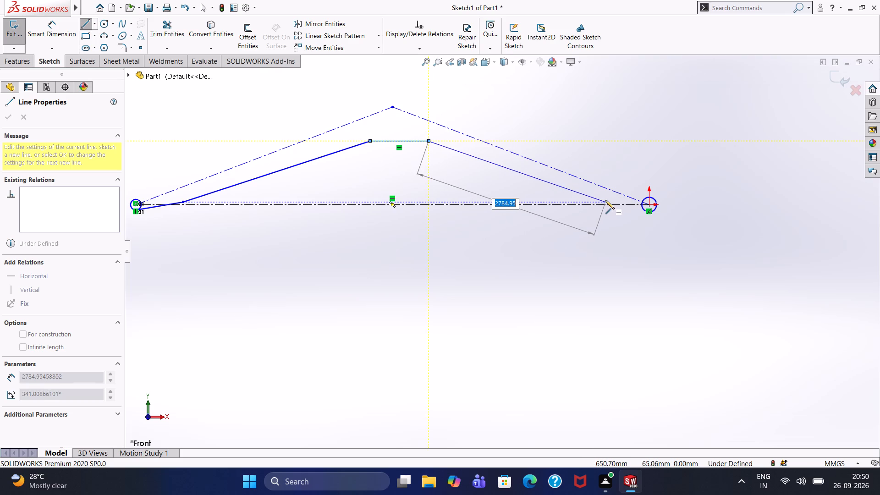
Continue the lower outline with a line about 3120 mm long sloping down, ending with a 309 mm line to the origin circle's underside.
scroll(615, 200, up, 2)
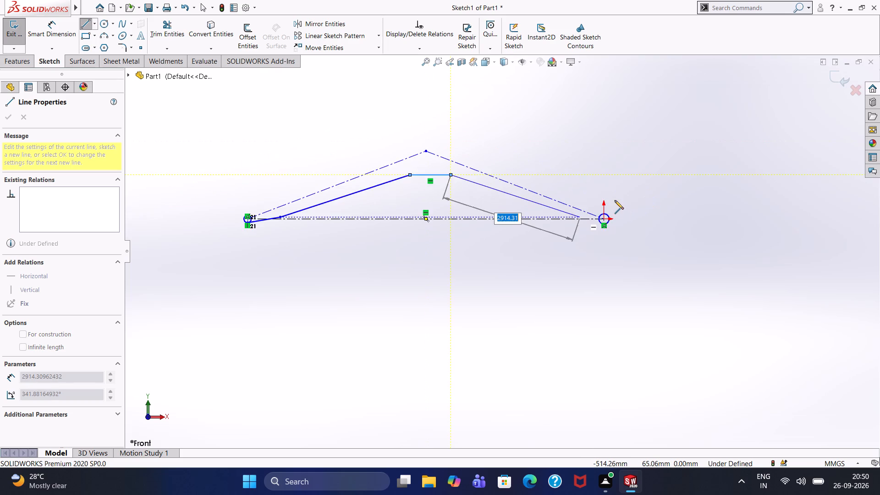
scroll(615, 200, down, 11)
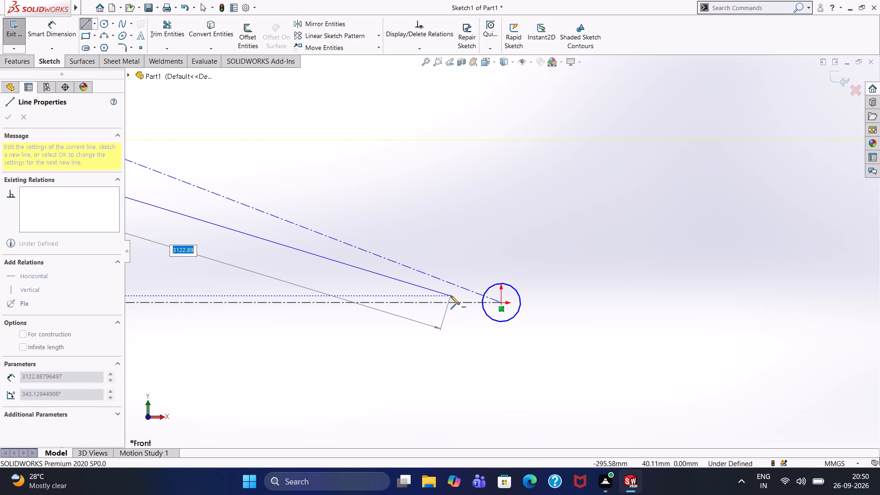
click(449, 295)
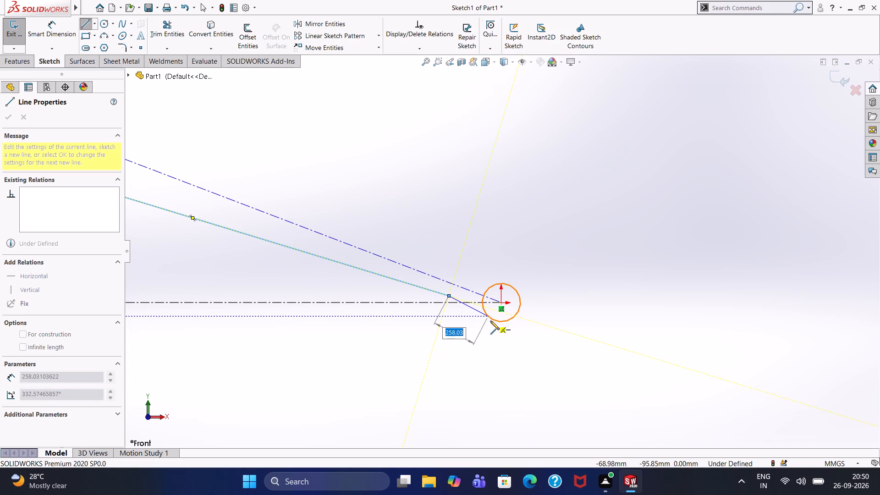
click(495, 323)
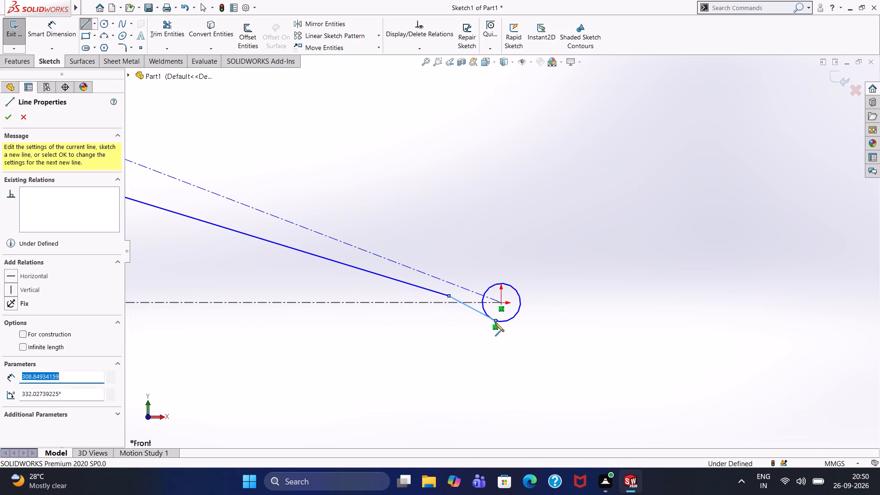
right_click(459, 247)
click(470, 253)
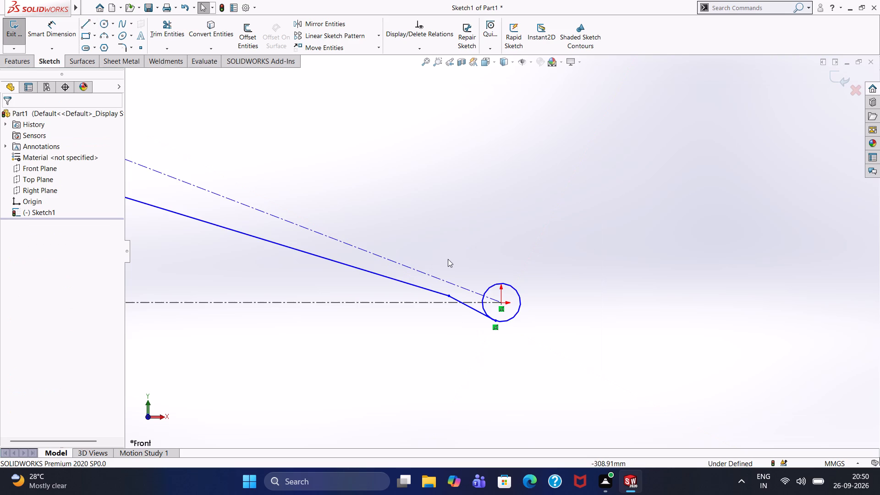
Start the upper outline with a line about 895 mm long from the far end circle's highest point, rising at about 32.9°.
scroll(443, 259, up, 3)
scroll(344, 280, up, 4)
scroll(195, 190, down, 3)
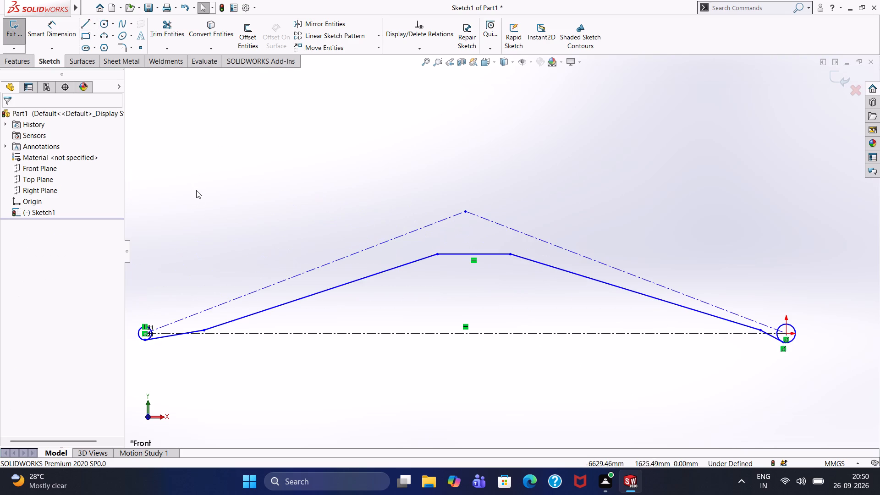
click(80, 22)
scroll(133, 352, down, 4)
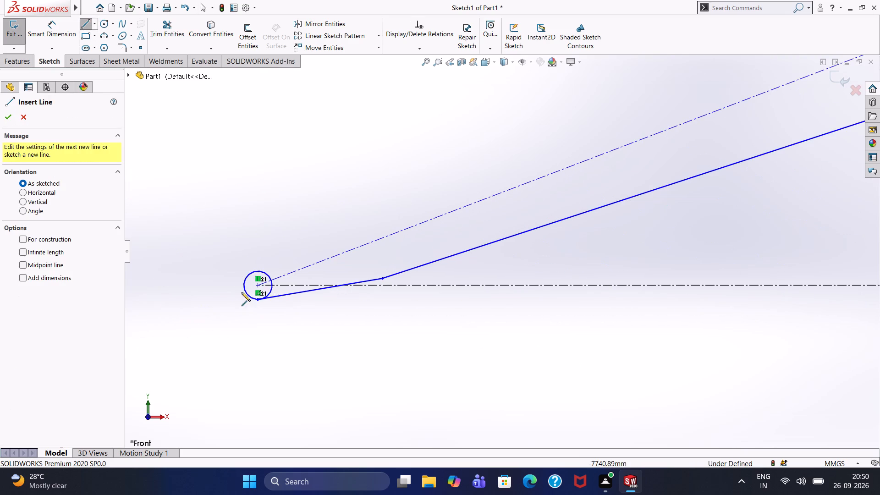
click(257, 272)
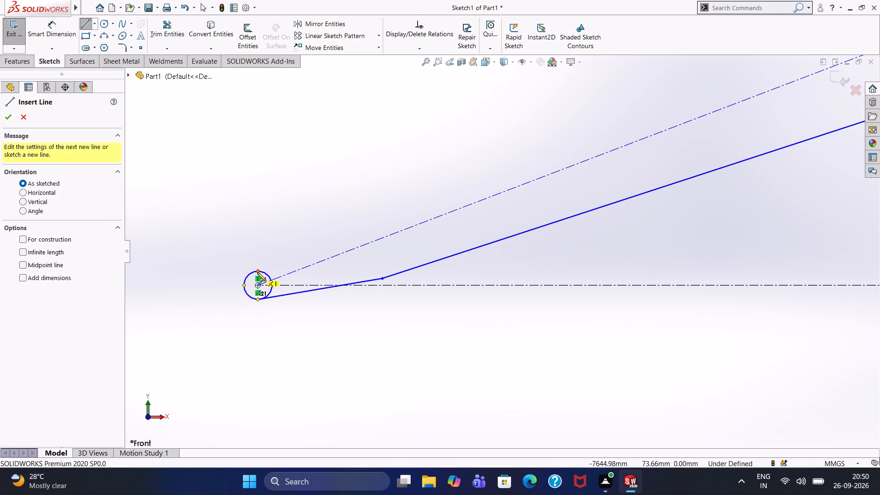
click(391, 185)
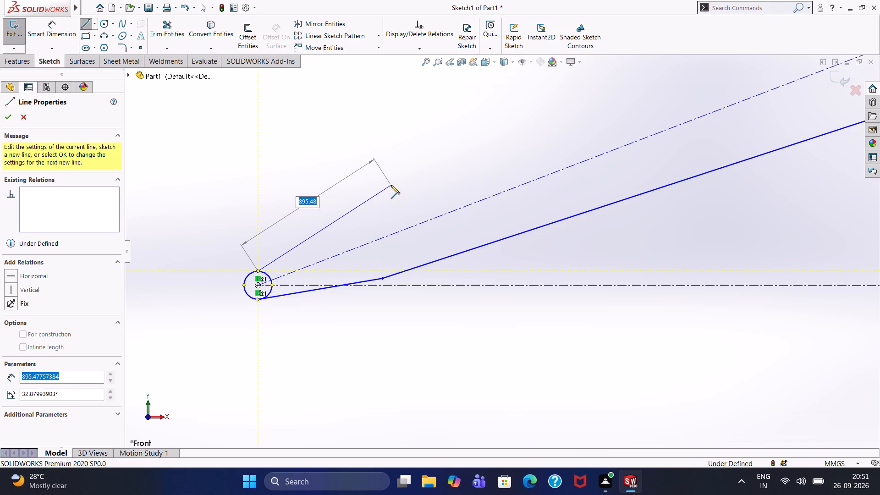
Continue the upper outline with a line about 2955 mm long, rising at about 22.5° above the triangle's first side.
scroll(486, 141, up, 3)
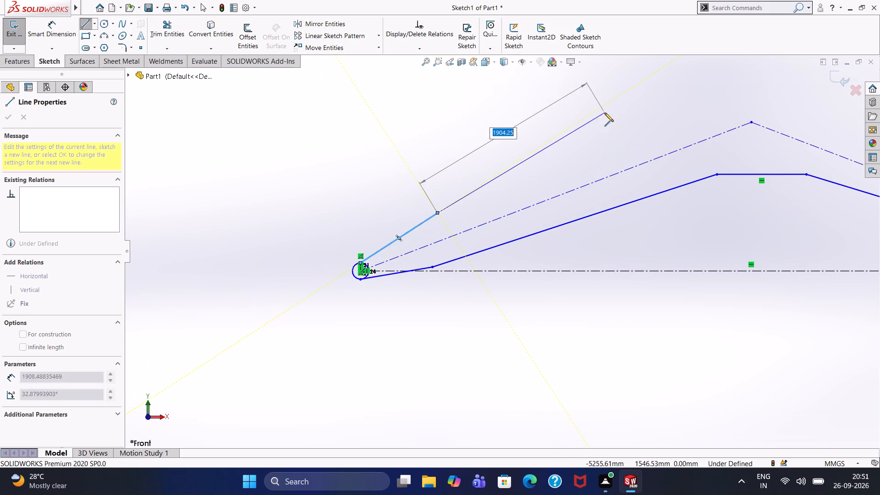
scroll(565, 139, down, 2)
scroll(566, 139, up, 5)
scroll(600, 165, down, 4)
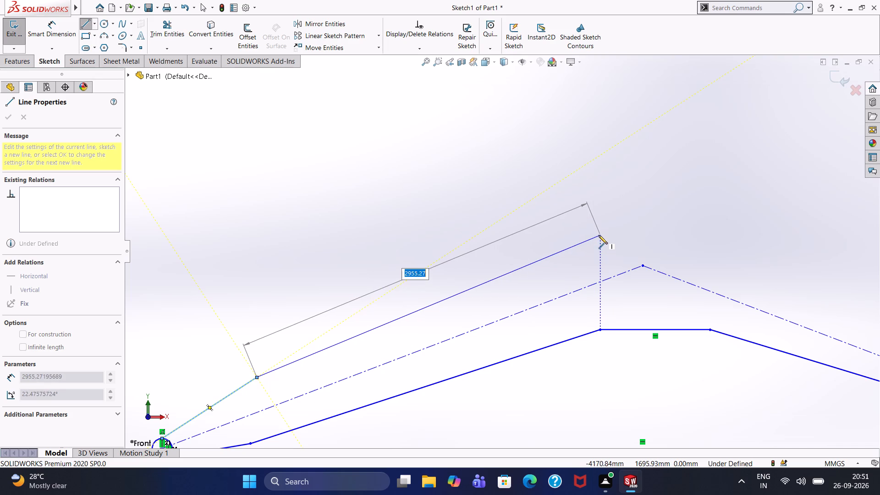
click(601, 234)
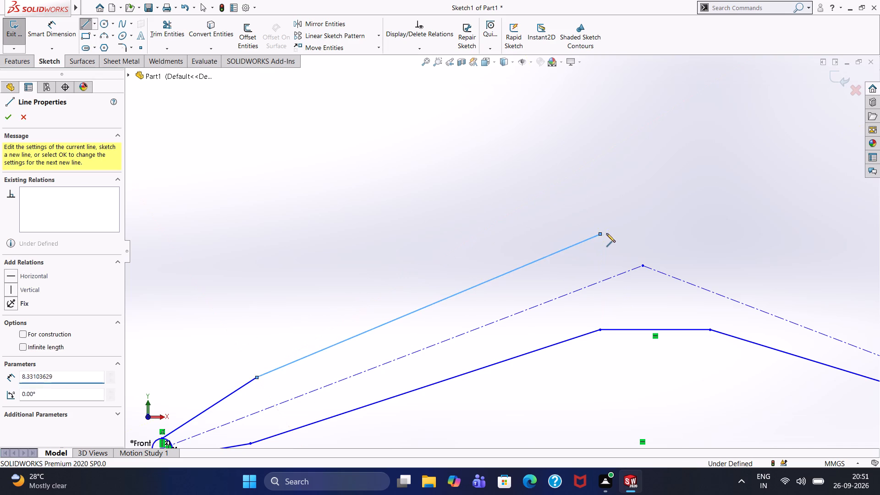
Add a horizontal line about 873 mm long above the apex, ending directly over the end of the lower horizontal line.
scroll(560, 264, down, 1)
scroll(550, 263, up, 3)
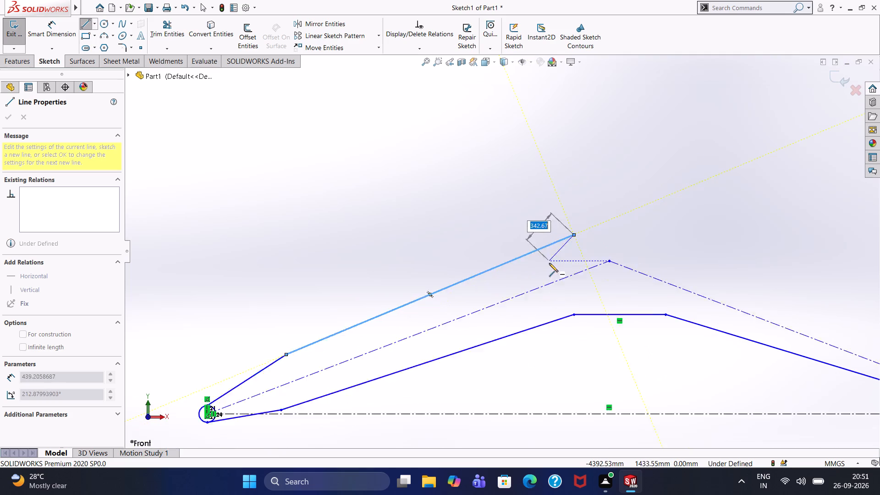
scroll(549, 263, up, 2)
scroll(499, 264, up, 1)
scroll(462, 263, up, 4)
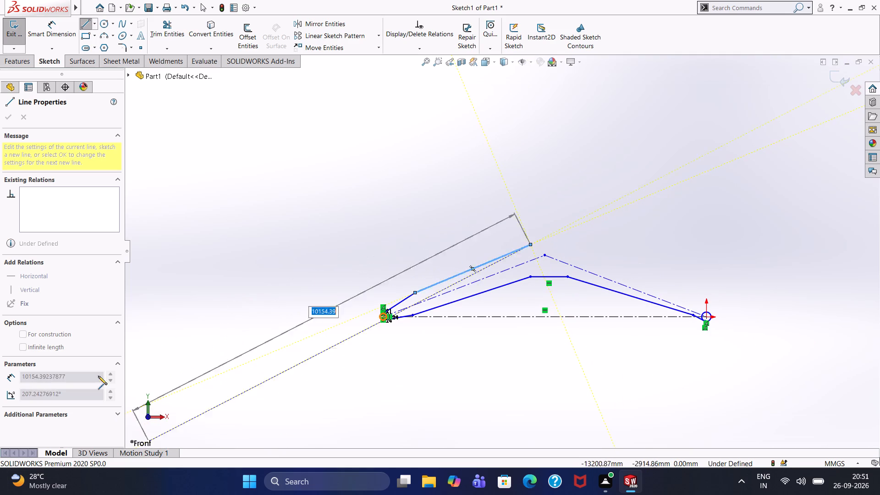
click(569, 246)
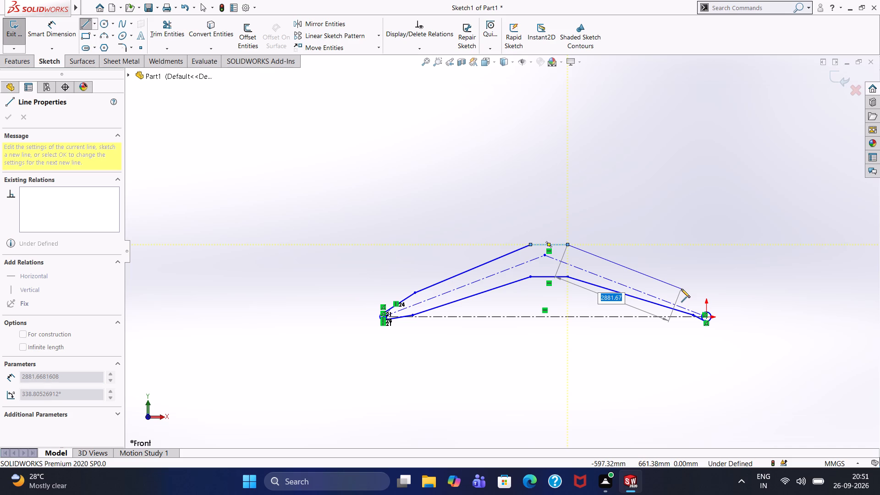
Finish the upper outline with a long line sloping down towards the origin, and a line about 627 mm long tangent to the origin circle.
scroll(681, 289, down, 5)
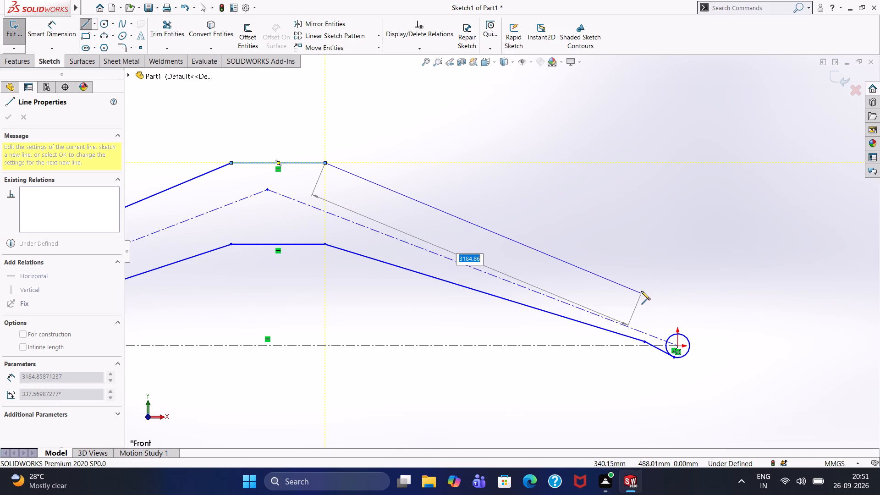
click(638, 290)
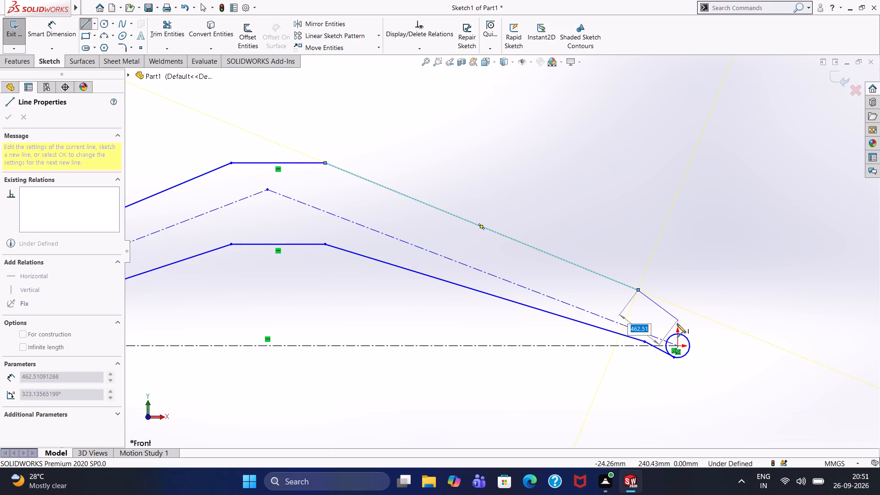
click(688, 336)
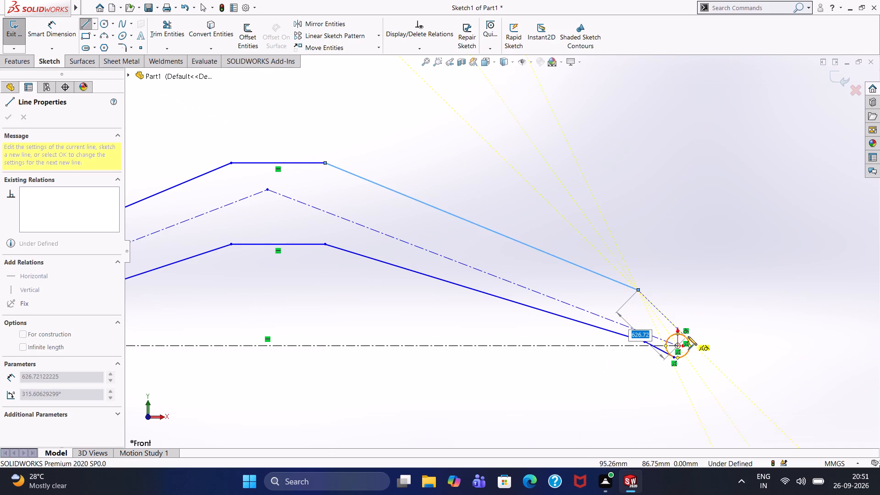
right_click(676, 288)
click(683, 293)
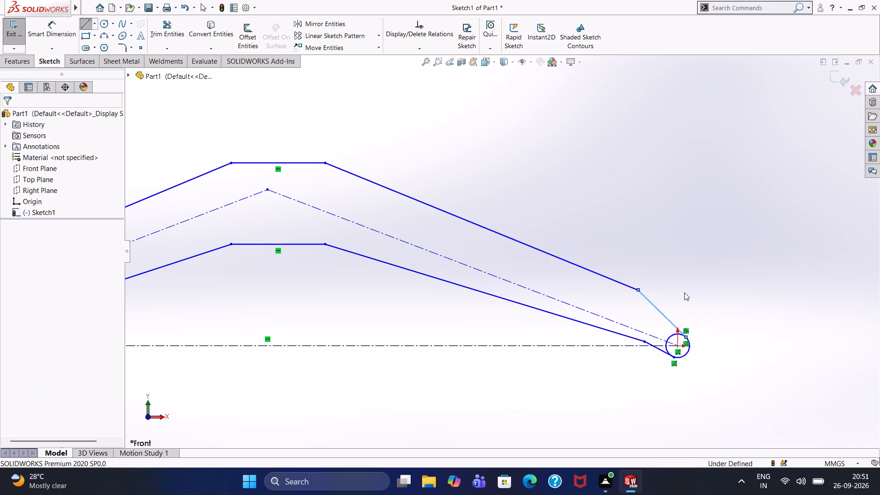
Draw two crossing centerlines joining opposite ends of the upper and lower horizontal lines around the apex.
scroll(621, 325, up, 3)
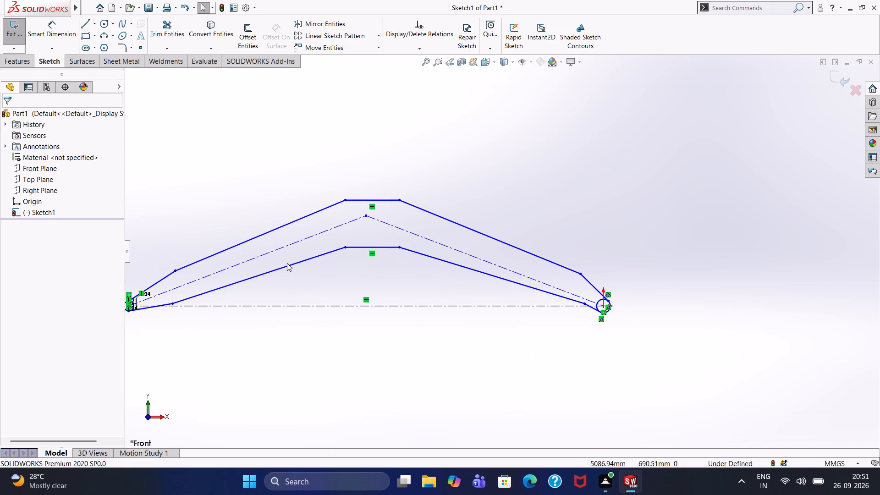
click(96, 22)
click(104, 46)
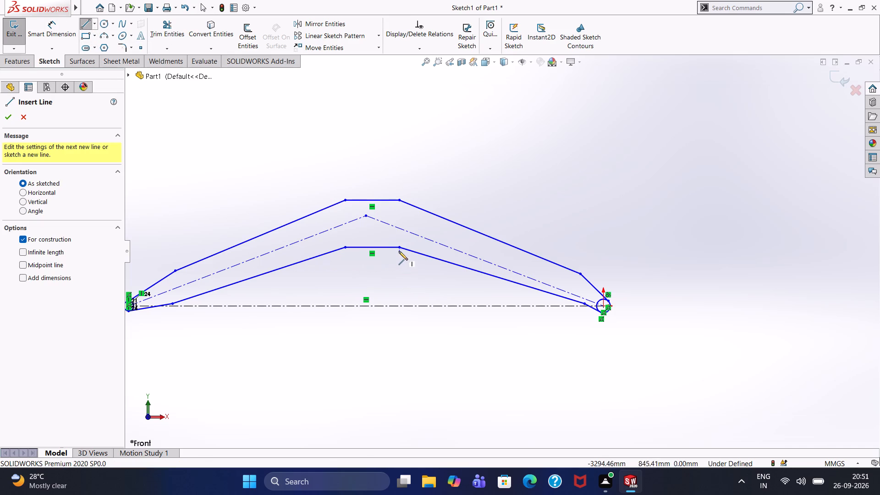
click(400, 249)
click(346, 202)
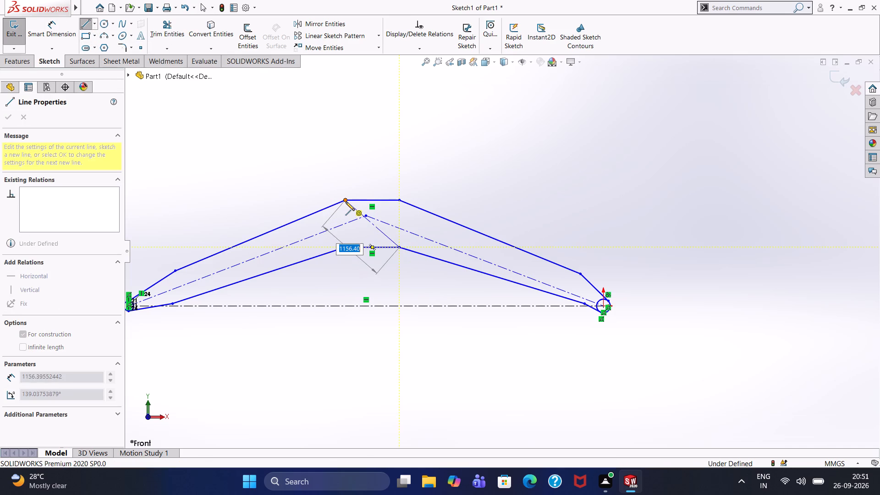
right_click(349, 182)
click(359, 186)
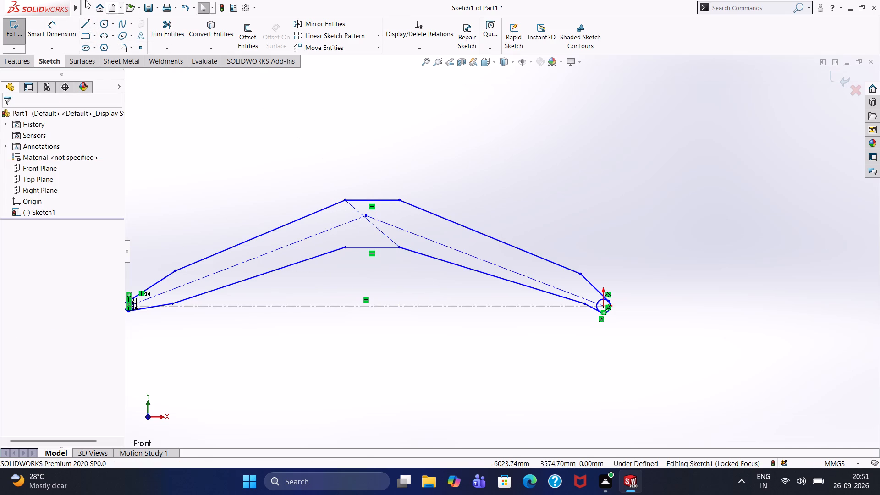
click(96, 24)
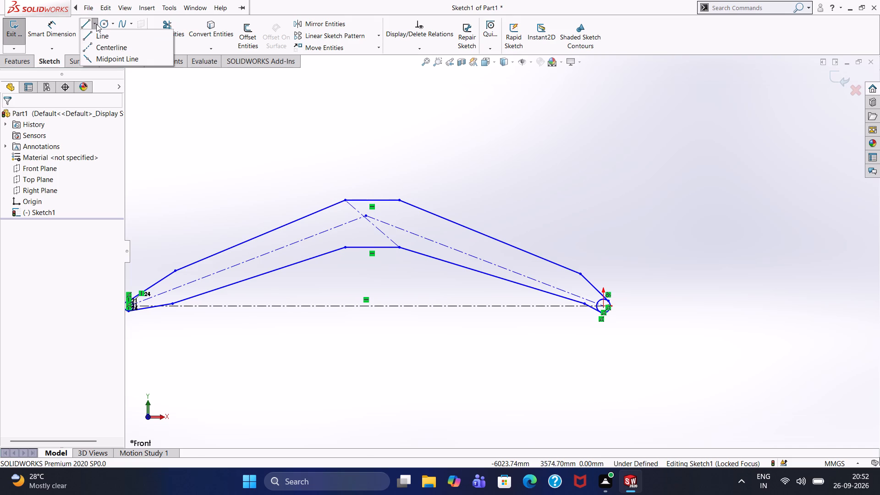
click(105, 47)
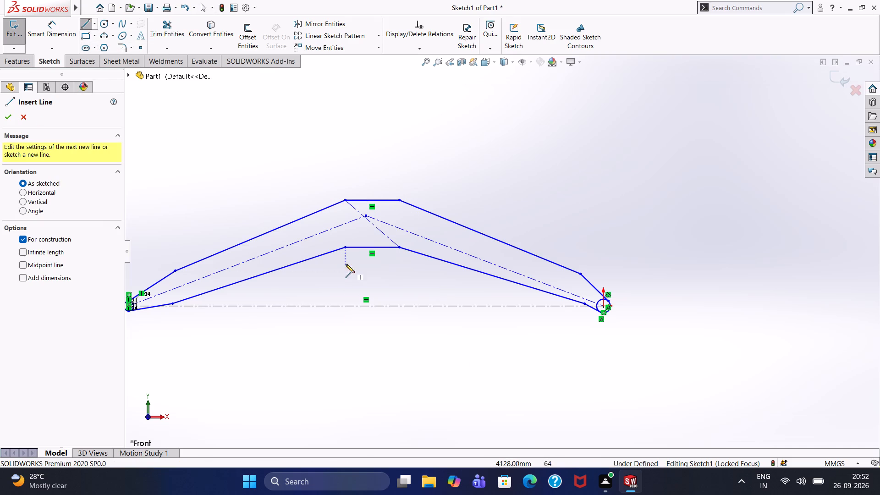
click(346, 246)
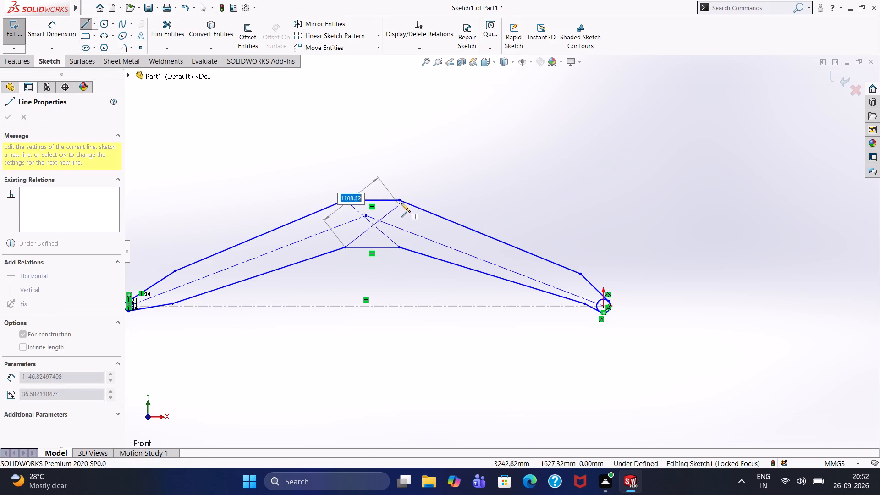
click(401, 202)
right_click(413, 172)
click(419, 177)
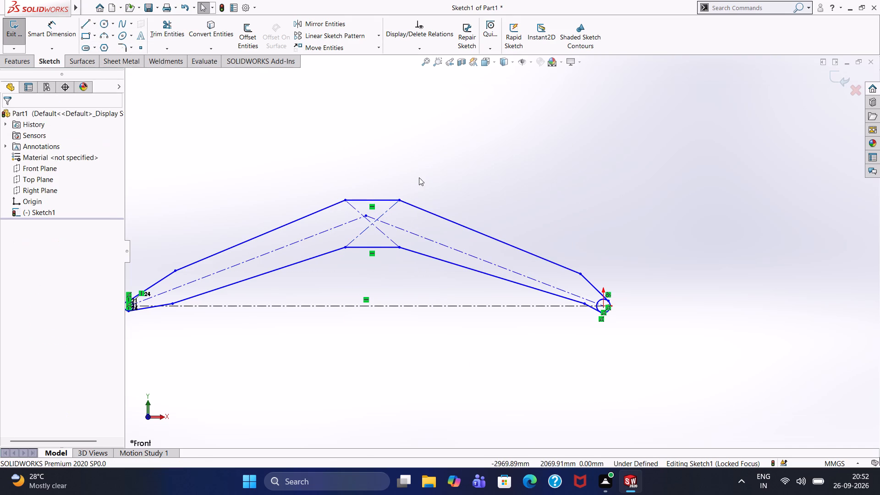
Make both diagonal centerlines coincident with the construction triangle's apex point.
click(363, 233)
ctrl+click(367, 216)
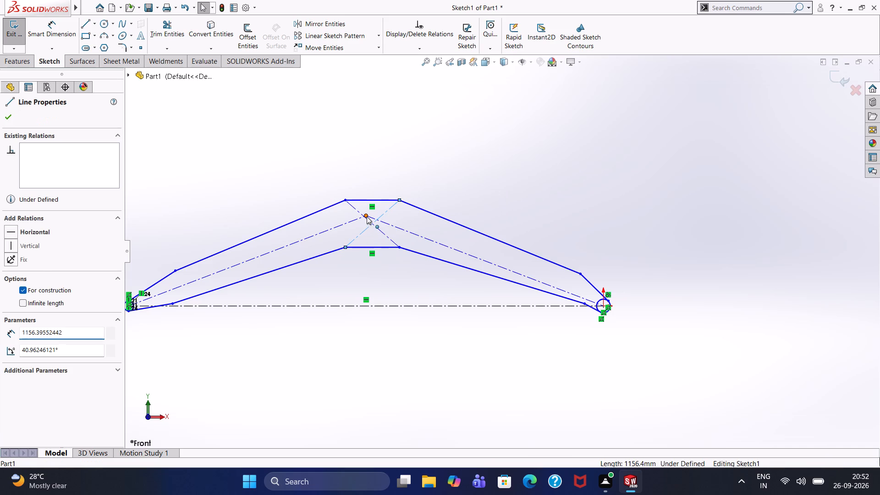
ctrl+click(35, 290)
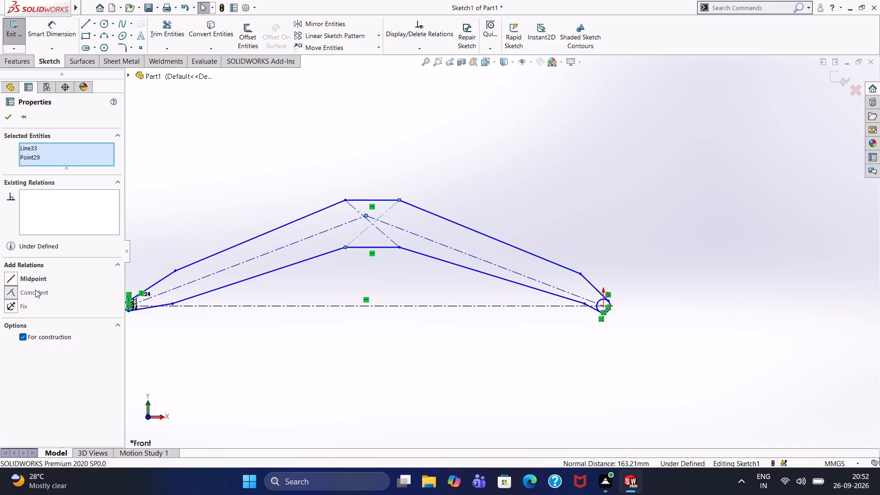
click(378, 228)
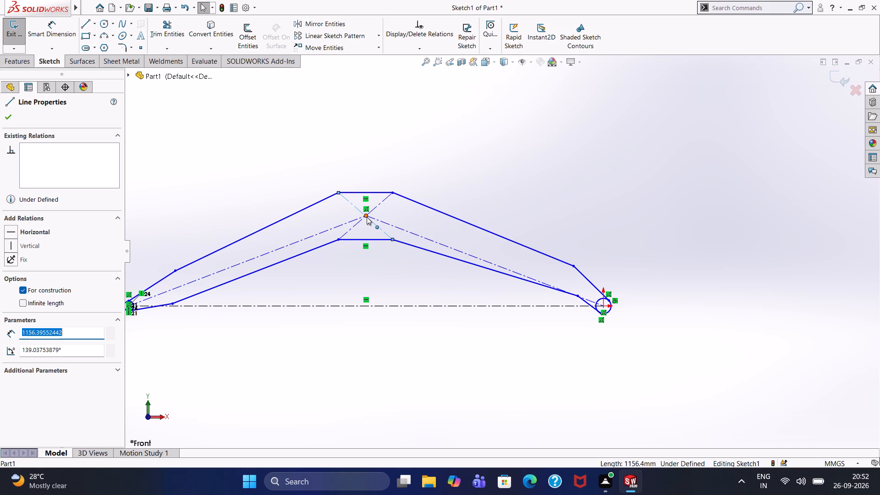
ctrl+click(367, 217)
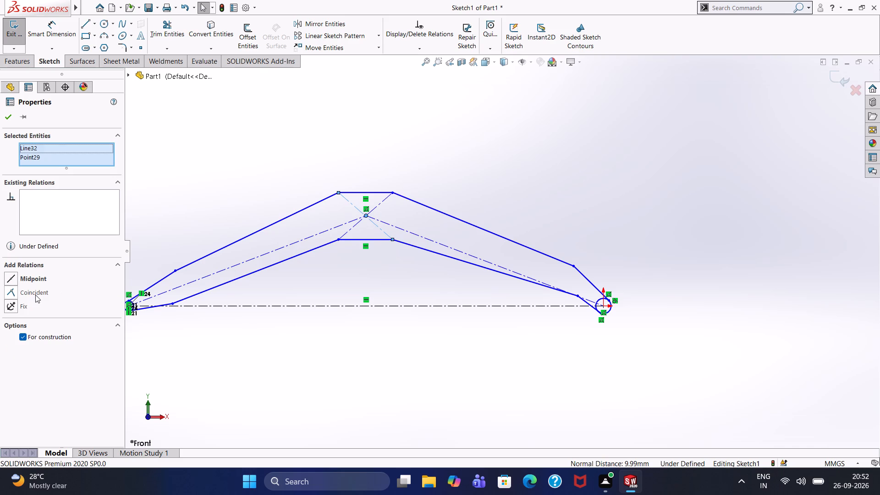
ctrl+click(35, 295)
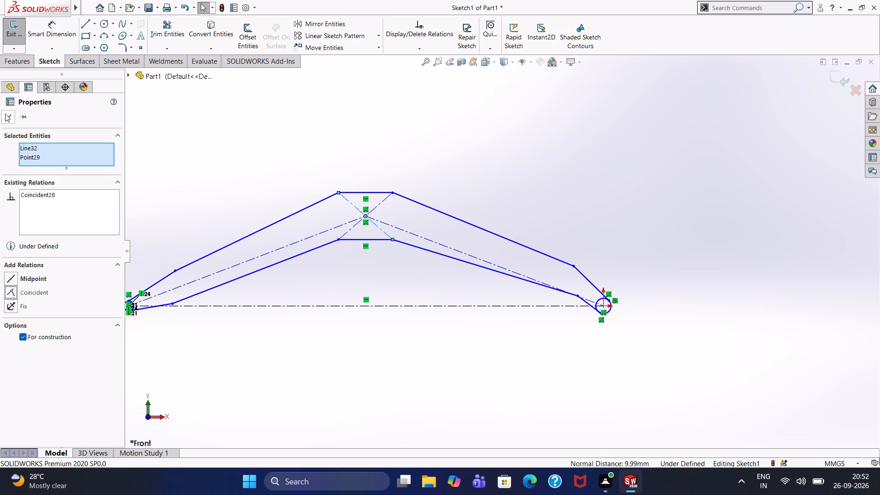
click(11, 108)
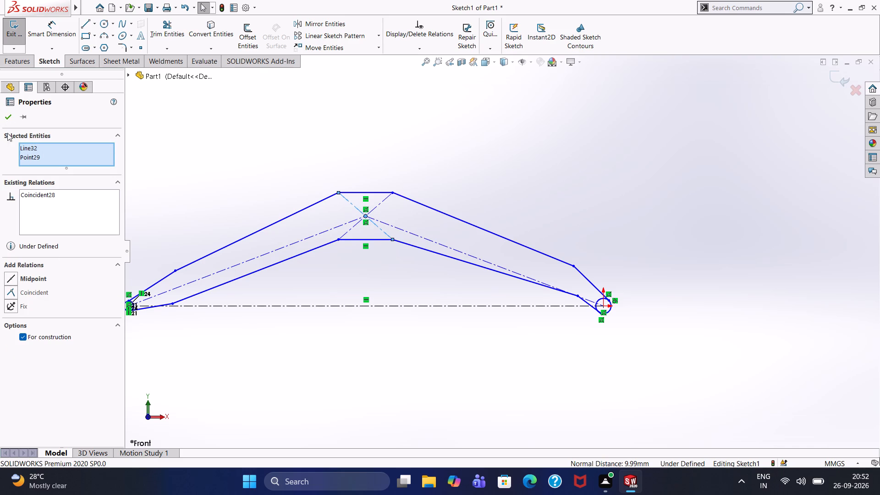
click(9, 123)
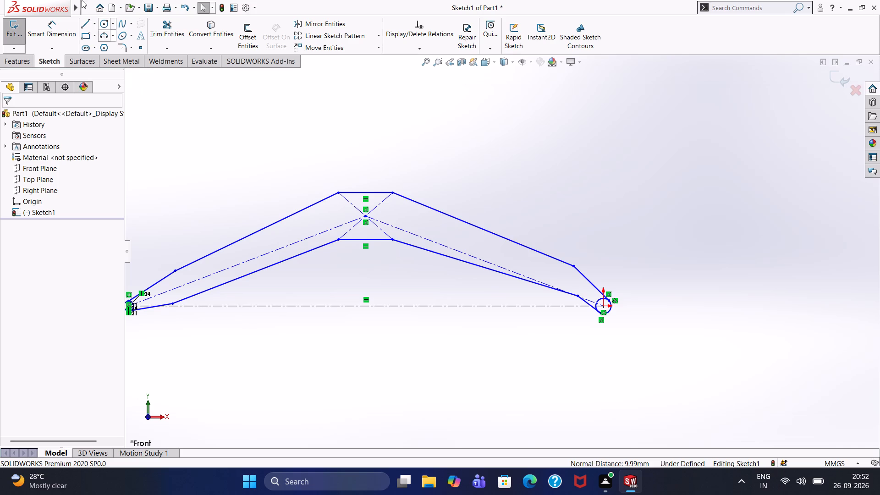
Dimension the horizontal base centerline between the two end circles to 7440 mm.
click(57, 26)
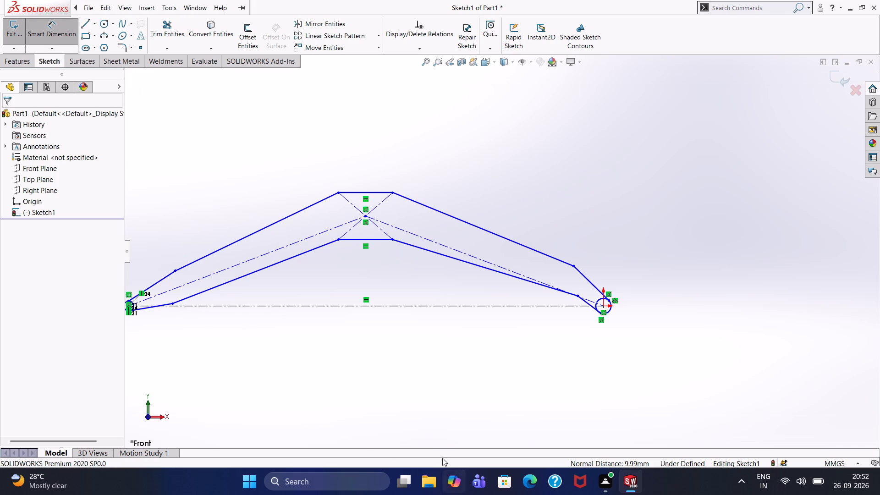
click(385, 308)
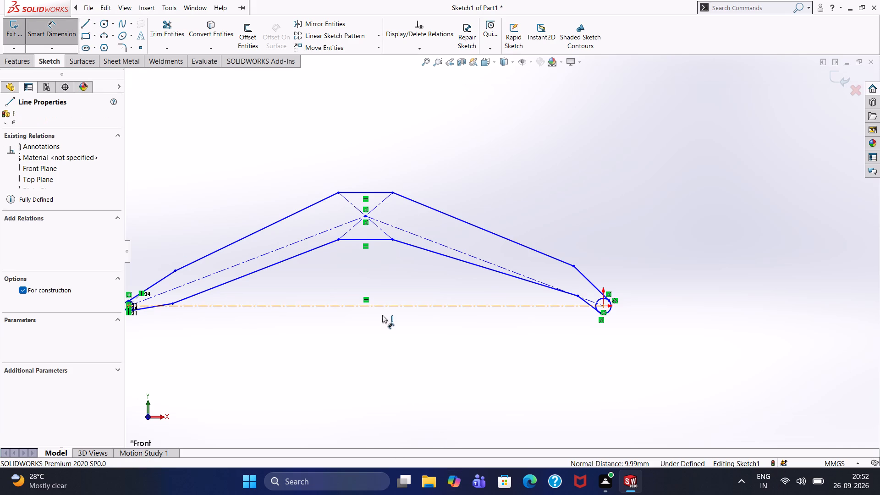
click(374, 358)
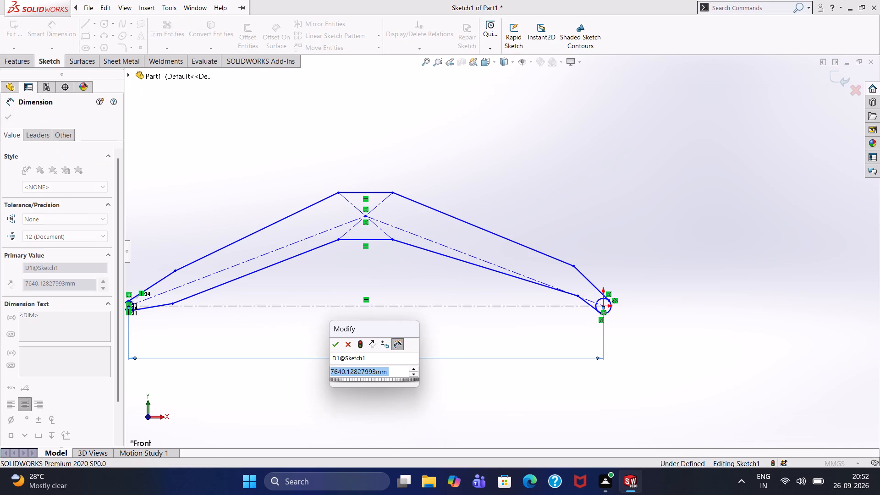
text(7440)
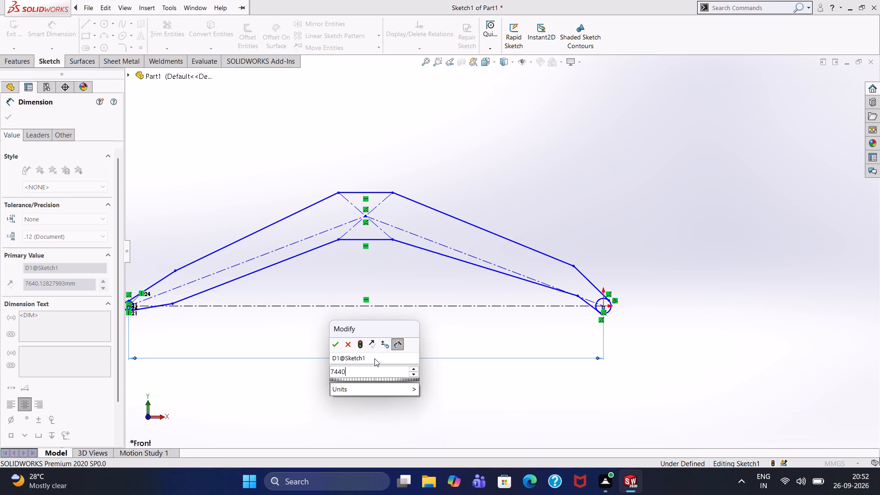
key(Return)
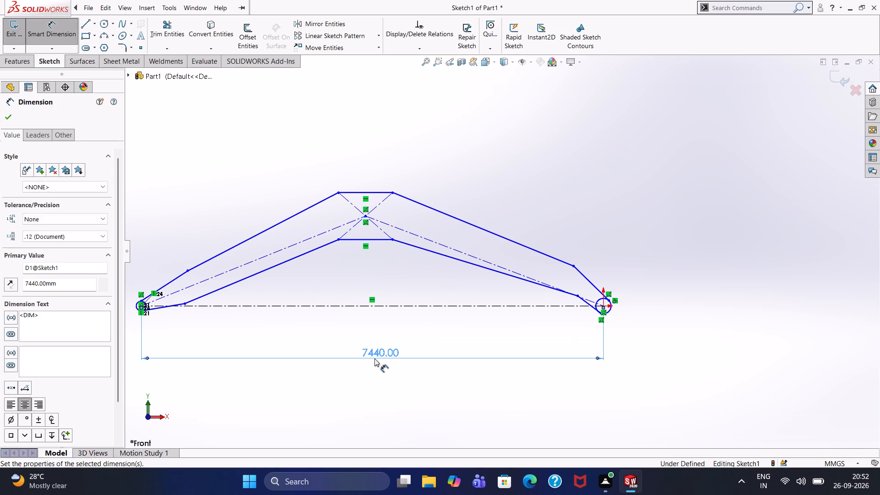
click(8, 114)
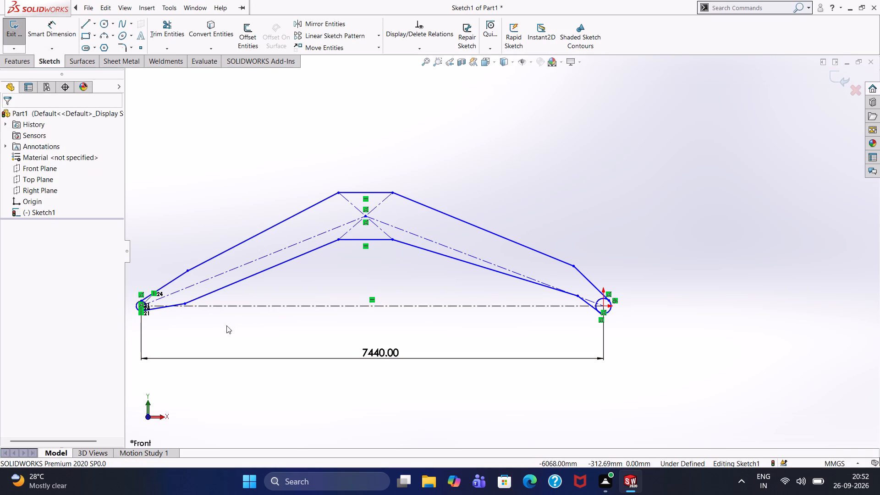
Dimension the diameter of the end circle opposite the origin to 125 mm.
scroll(213, 302, up, 2)
scroll(239, 304, down, 3)
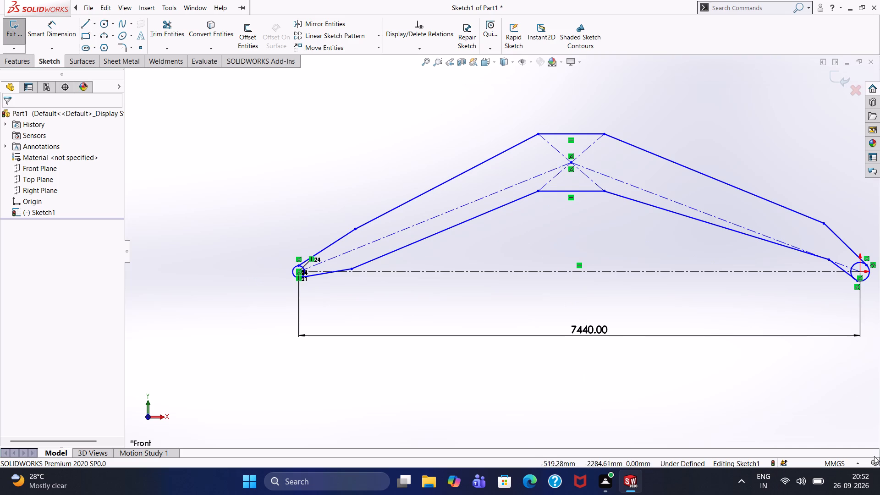
scroll(810, 311, up, 1)
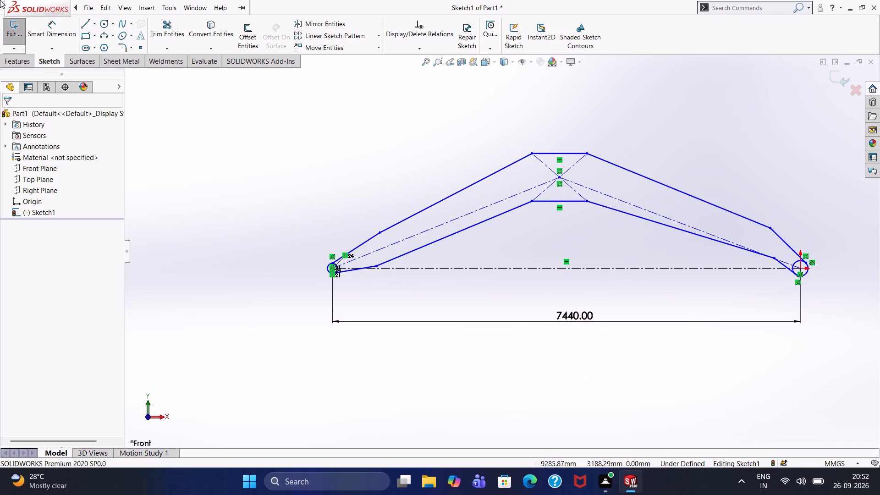
click(64, 21)
scroll(314, 280, down, 2)
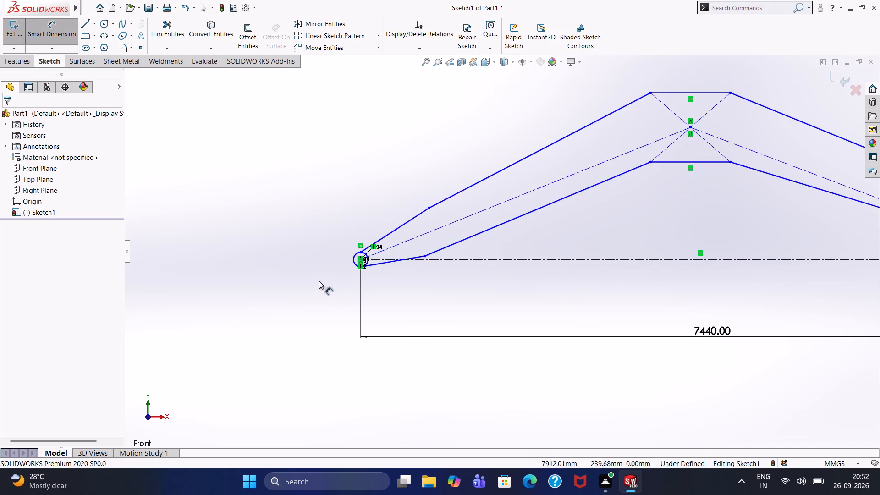
scroll(352, 268, down, 3)
click(382, 258)
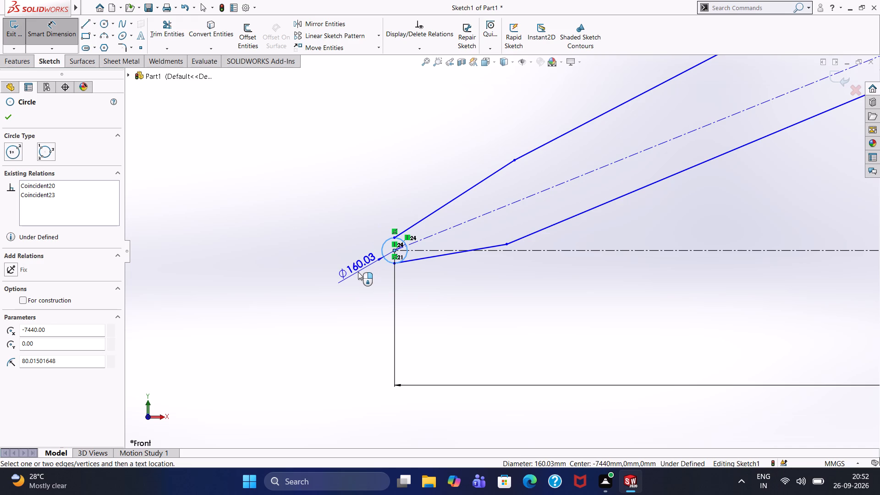
click(358, 272)
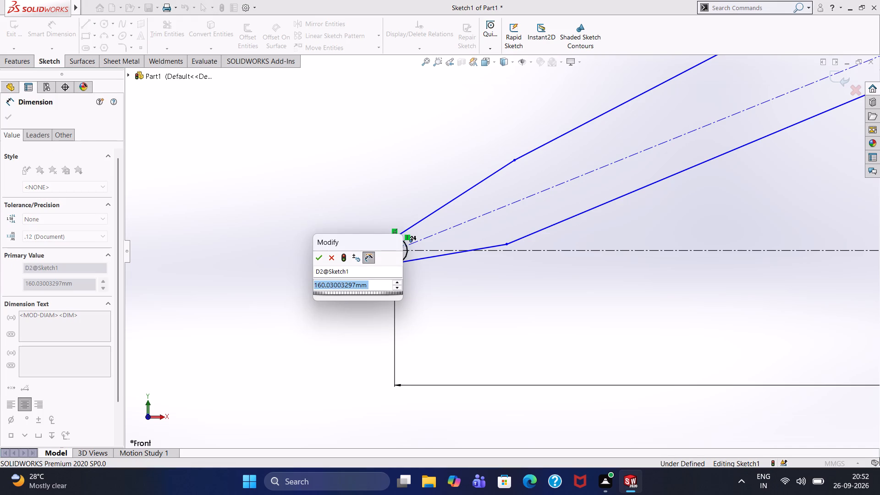
text(125)
key(Return)
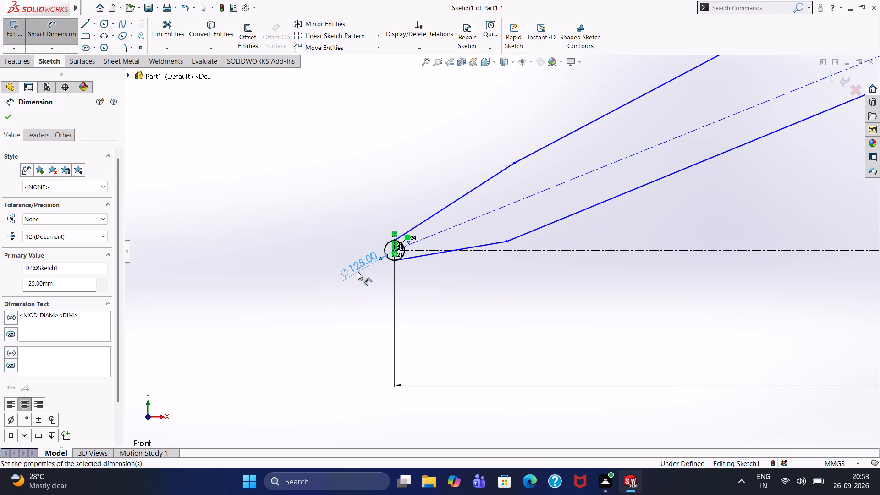
Undo the last value and set the diameter of the end circle opposite the origin to 250 mm.
key(ctrl+z)
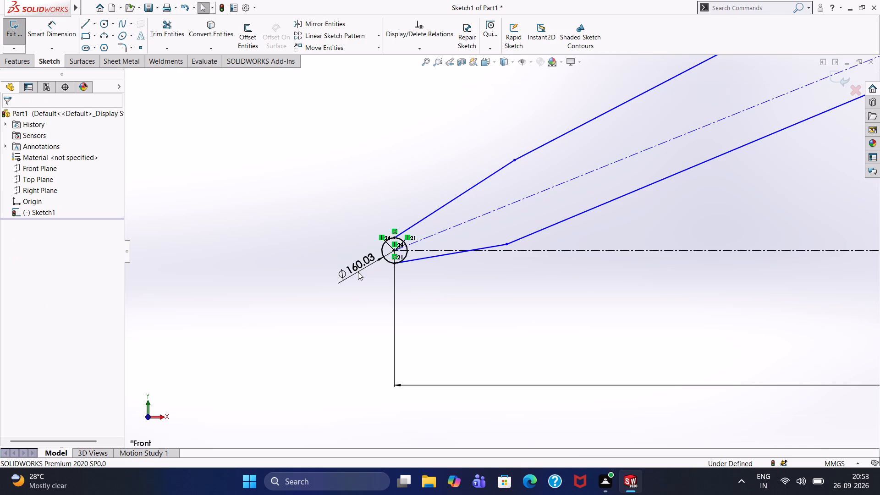
double_click(359, 261)
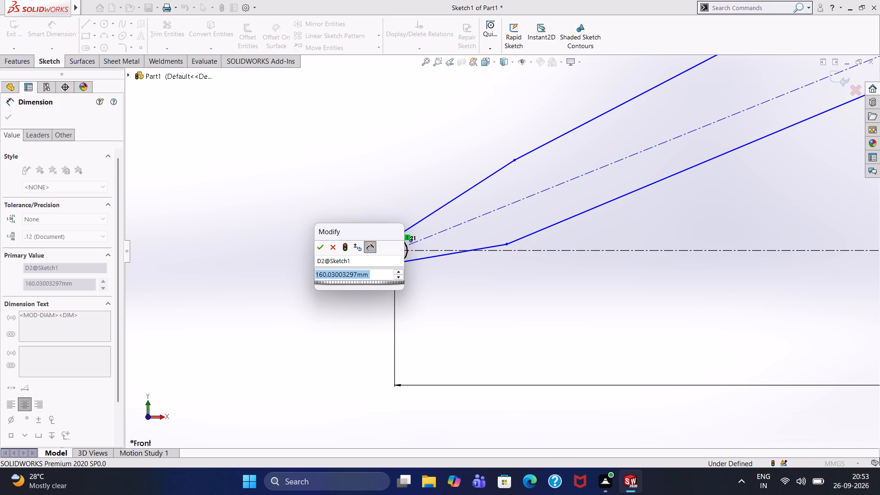
text(250)
key(Return)
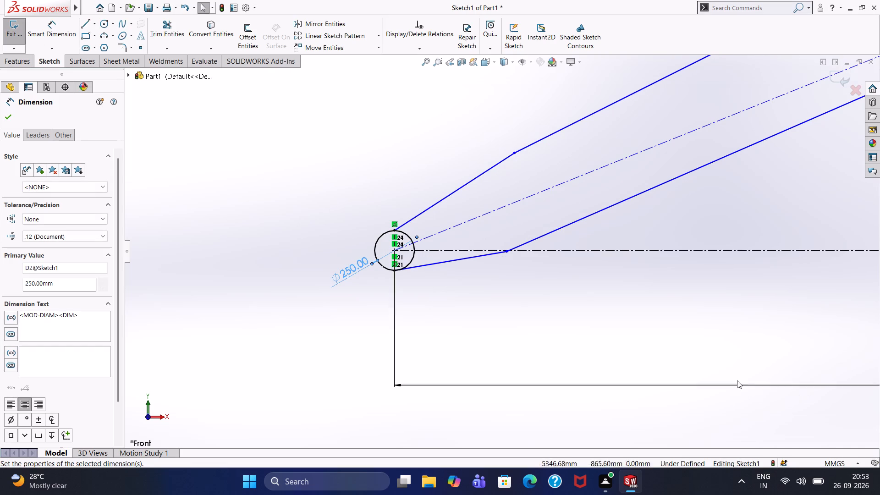
Dimension the diameter of the circle at the origin to 250 mm.
scroll(757, 355, up, 4)
scroll(796, 347, up, 6)
scroll(825, 319, down, 7)
scroll(787, 237, down, 7)
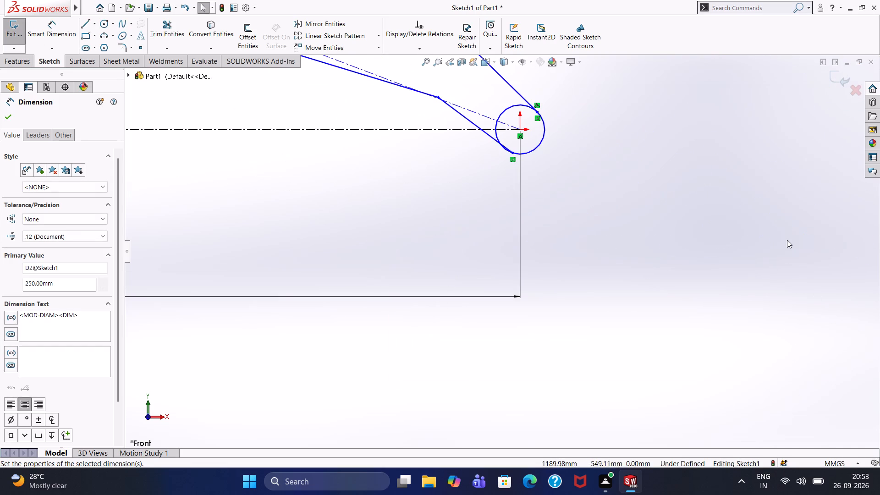
click(539, 142)
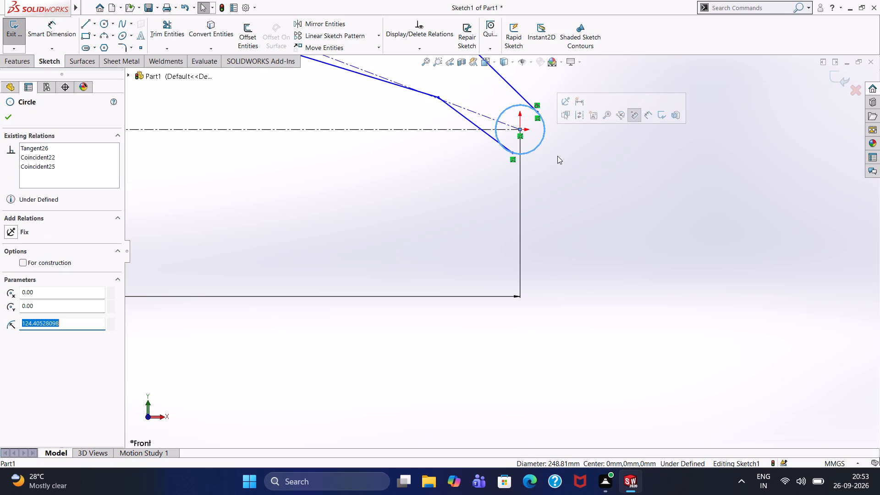
key(Escape)
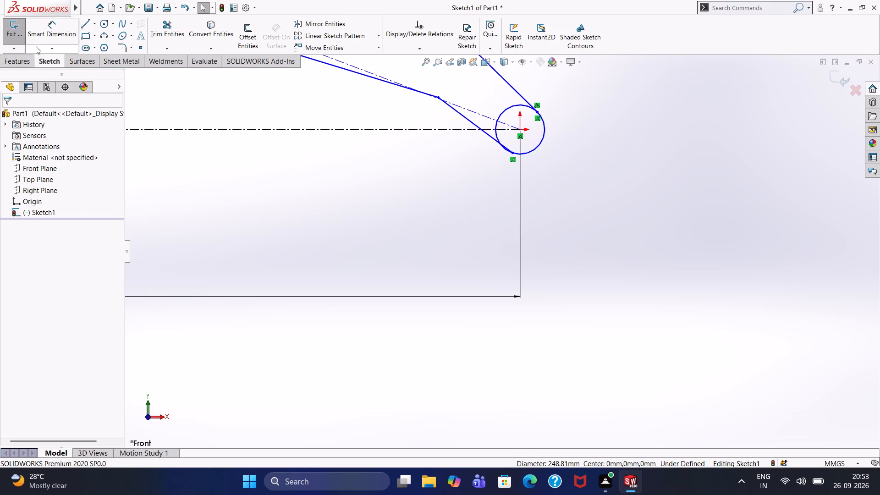
click(52, 33)
click(532, 151)
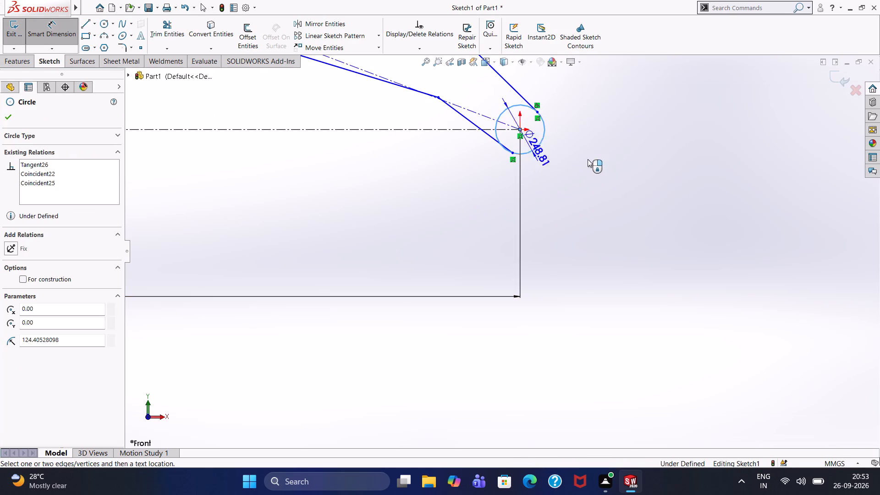
click(590, 161)
text(250)
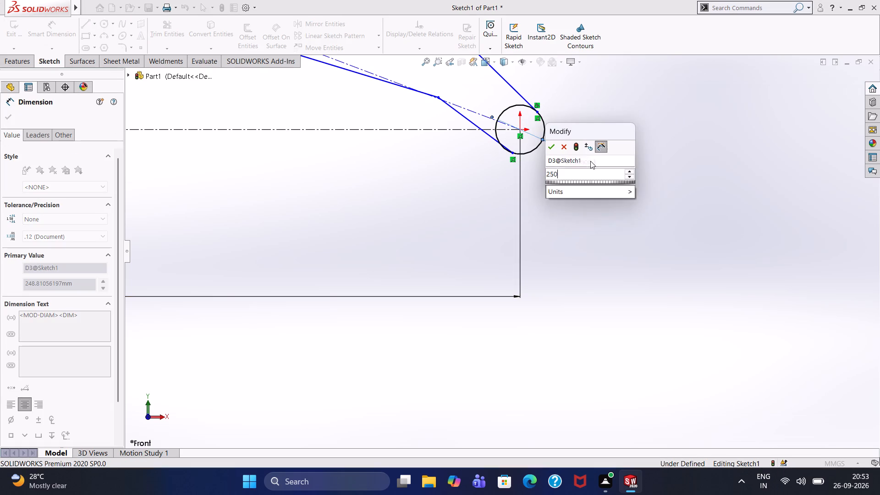
key(Return)
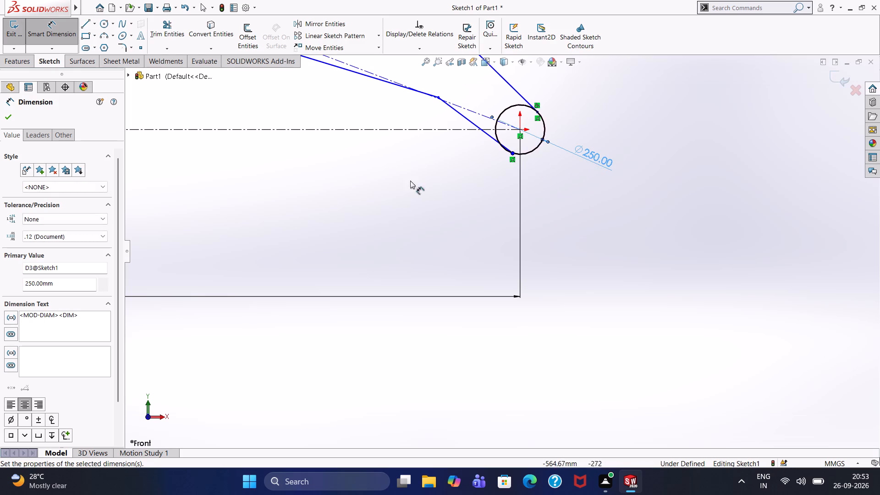
scroll(396, 160, up, 7)
scroll(278, 218, up, 3)
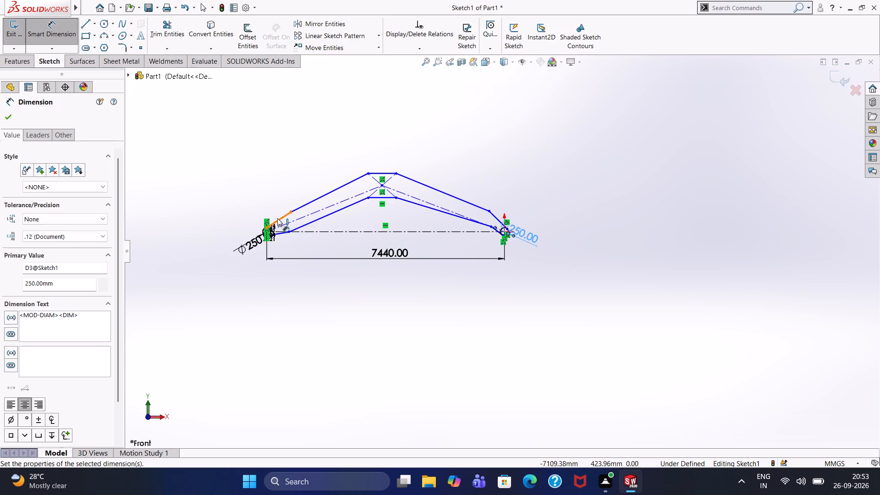
scroll(294, 220, down, 7)
click(8, 117)
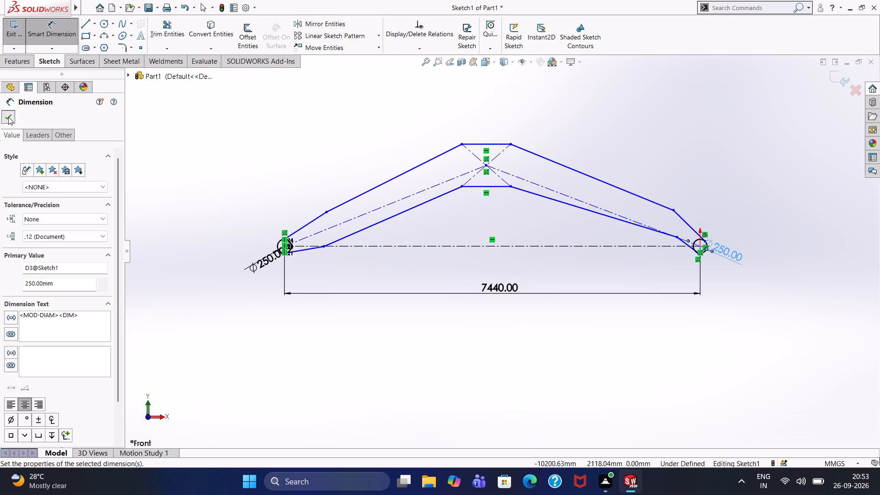
Trim away the inner portions of the end circle opposite the origin, between the upper and lower outline lines.
scroll(290, 249, down, 6)
scroll(341, 248, down, 4)
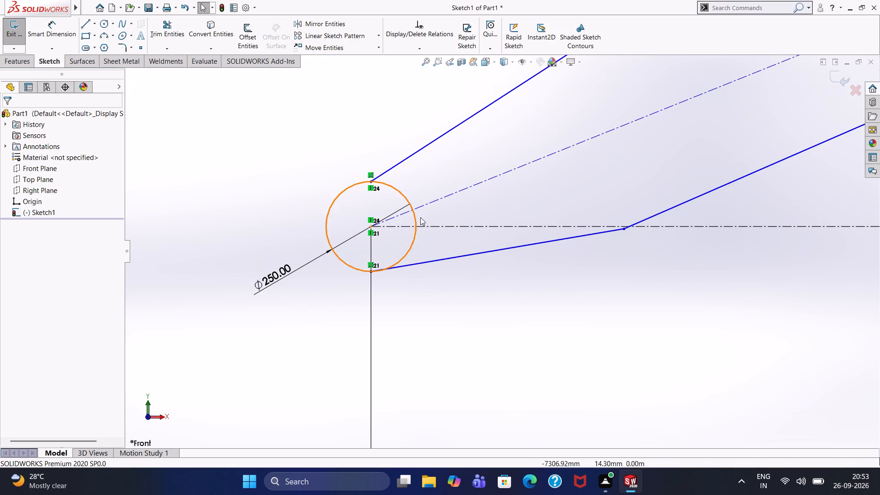
click(176, 31)
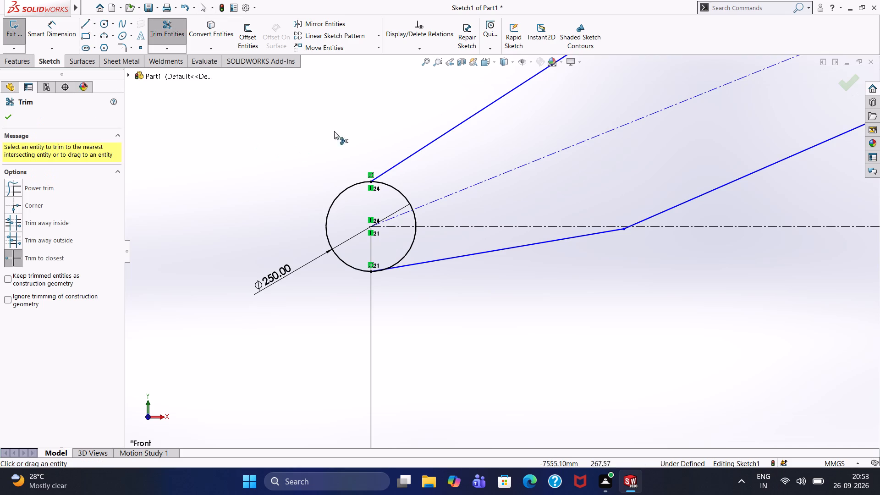
click(397, 190)
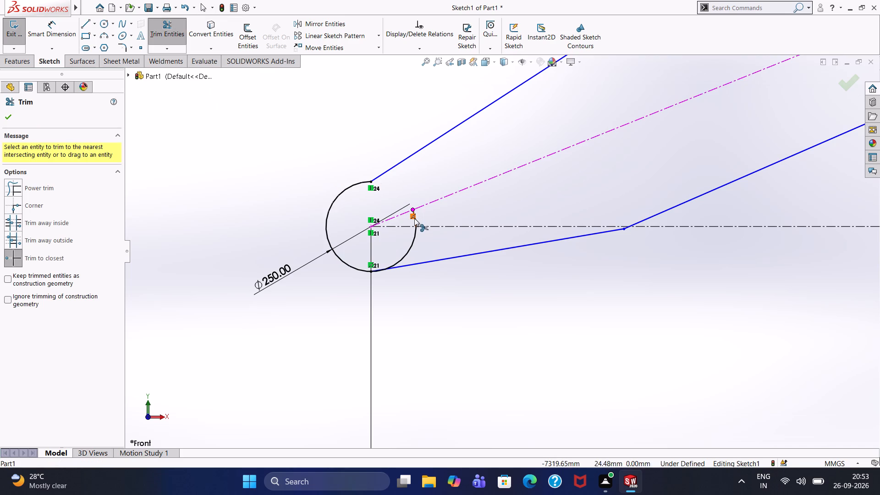
click(416, 221)
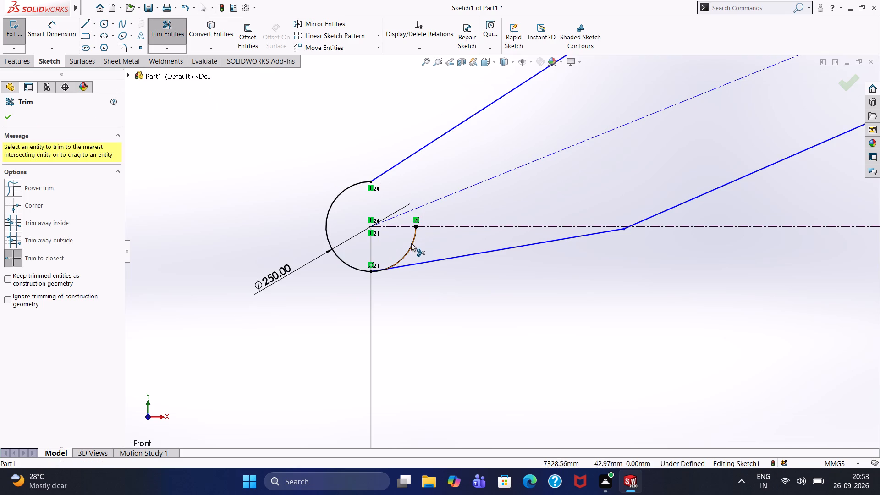
click(411, 243)
Trim the inner portions of the origin circle between the outline lines, and the lower line's overhang inside it.
scroll(773, 303, up, 19)
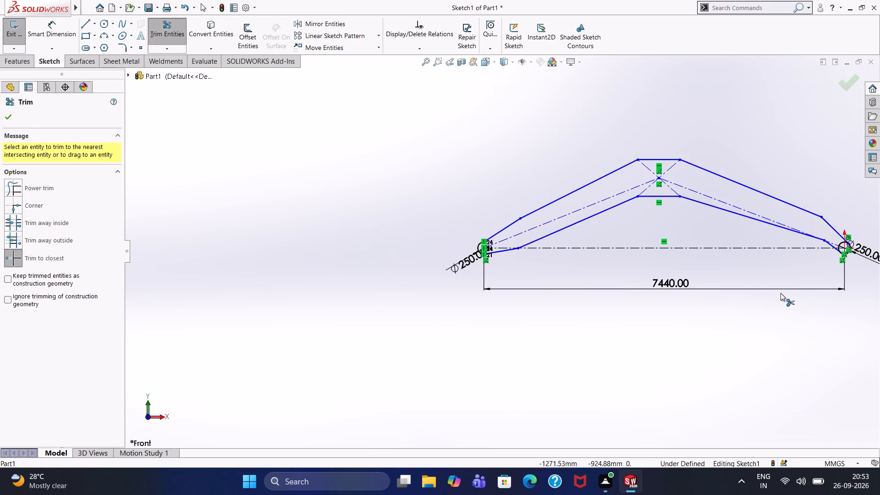
scroll(832, 287, down, 9)
scroll(795, 234, down, 3)
scroll(706, 180, down, 3)
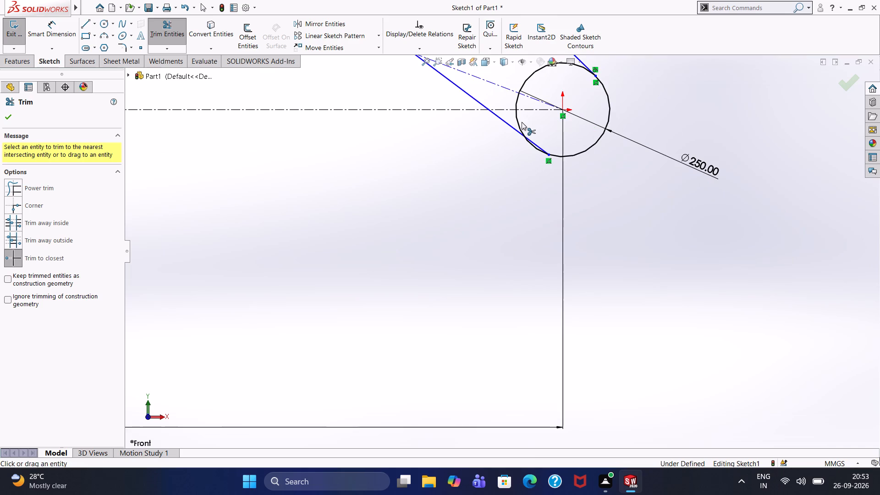
click(517, 115)
click(518, 96)
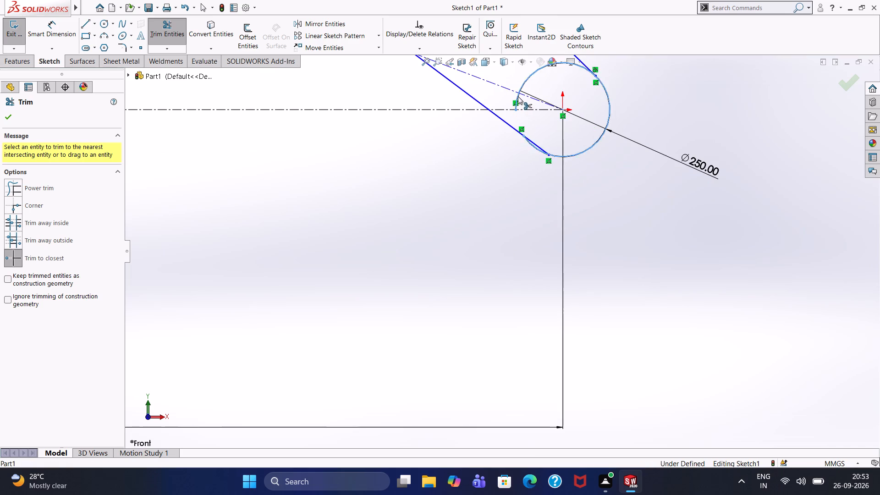
click(528, 75)
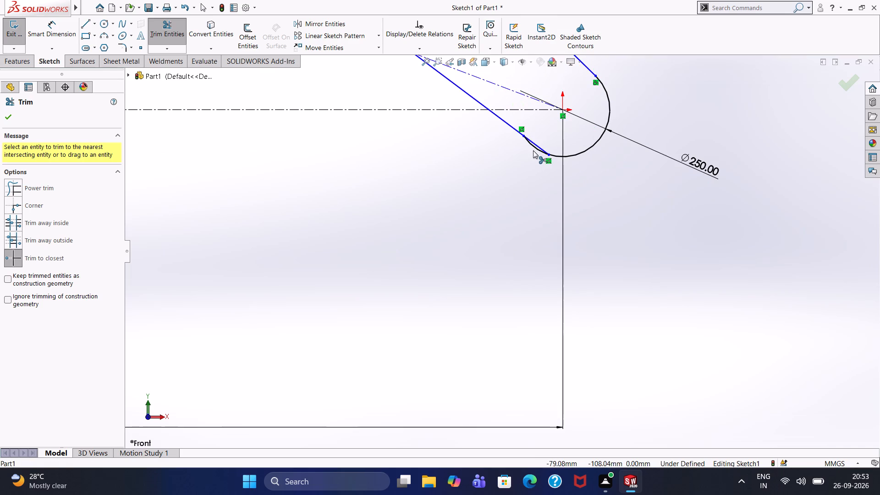
click(535, 144)
click(10, 120)
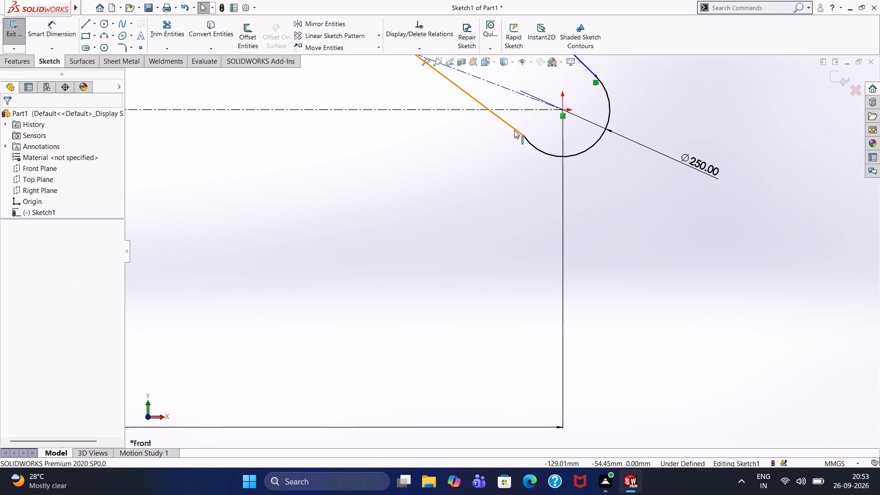
Make the short lower outline line tangent to the arc at the origin.
click(514, 130)
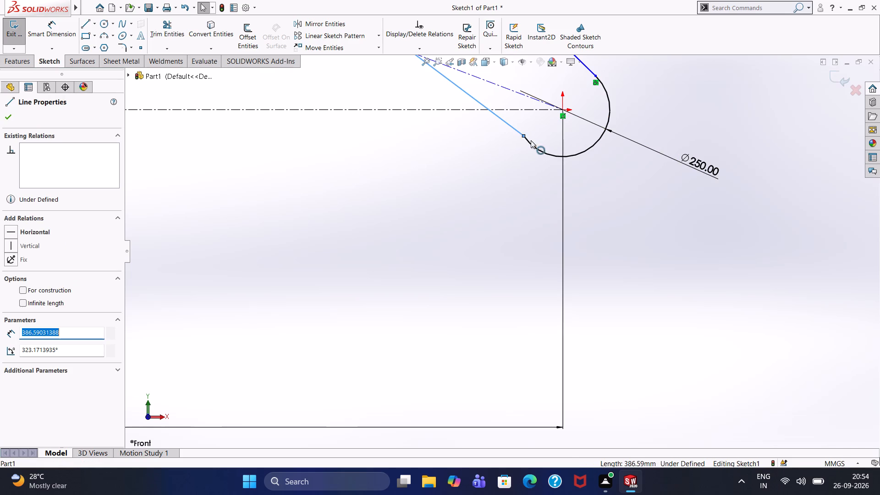
ctrl+click(532, 145)
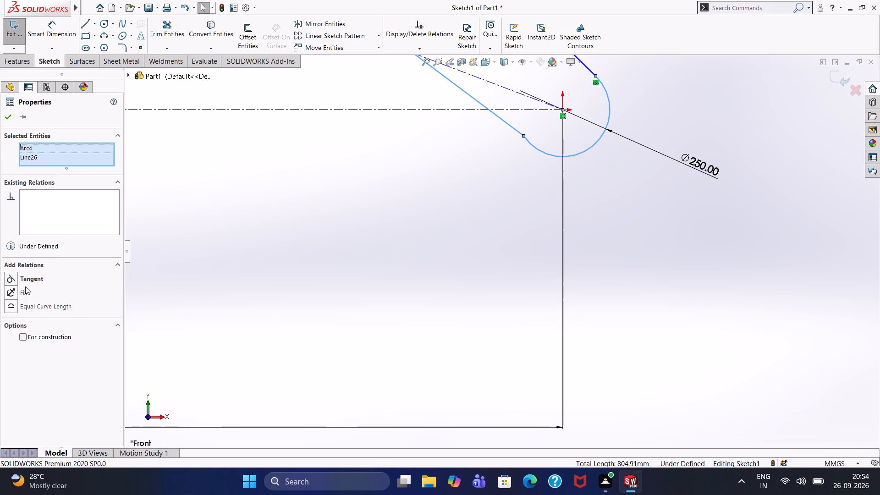
ctrl+click(25, 282)
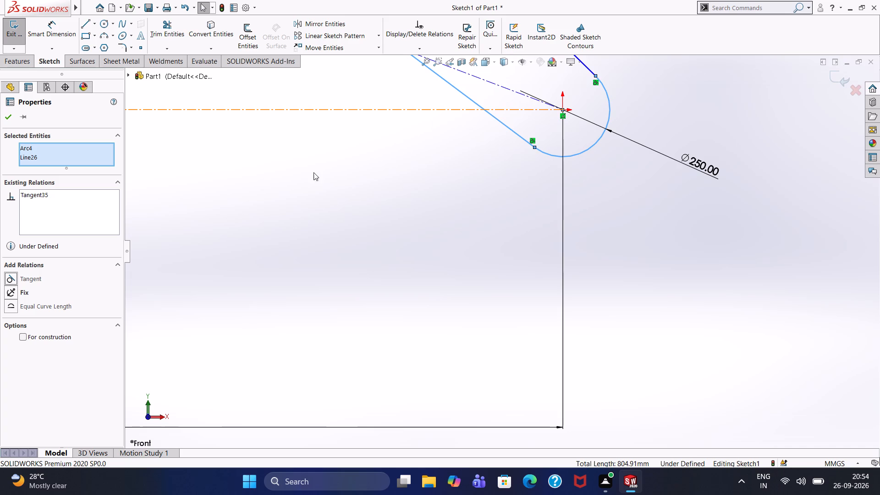
click(5, 115)
Trim the lower outline line's overhang inside the end arc opposite the origin.
scroll(314, 142, up, 4)
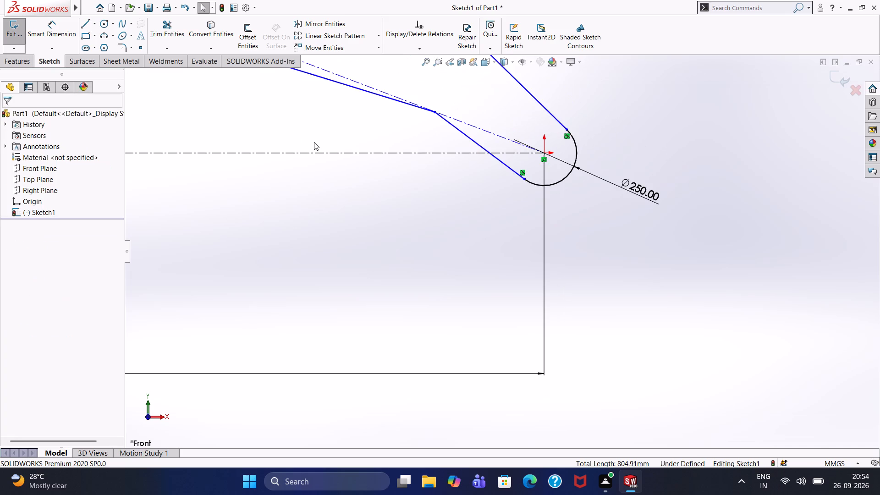
scroll(99, 169, down, 2)
scroll(223, 161, up, 8)
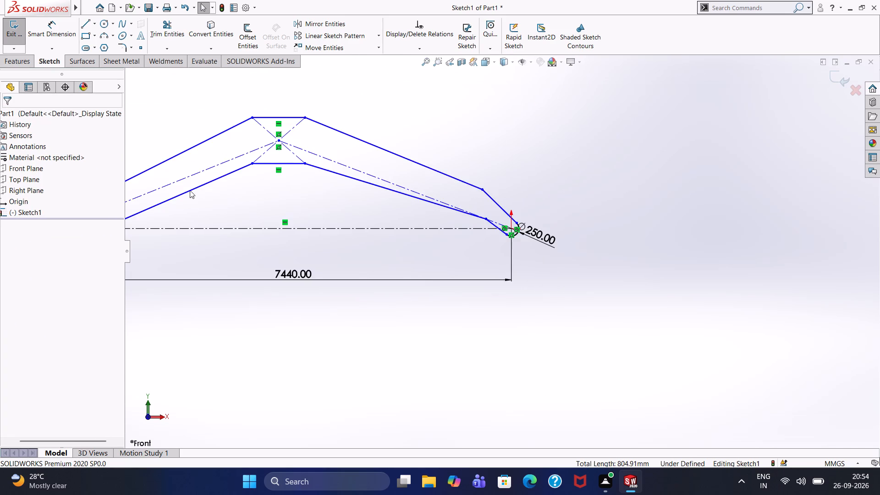
scroll(189, 219, up, 4)
scroll(273, 261, down, 6)
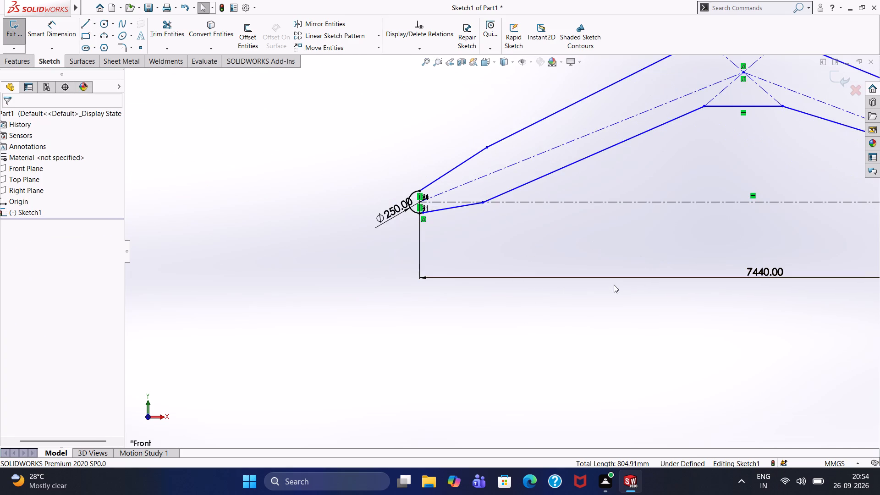
scroll(445, 228, down, 10)
scroll(405, 197, up, 1)
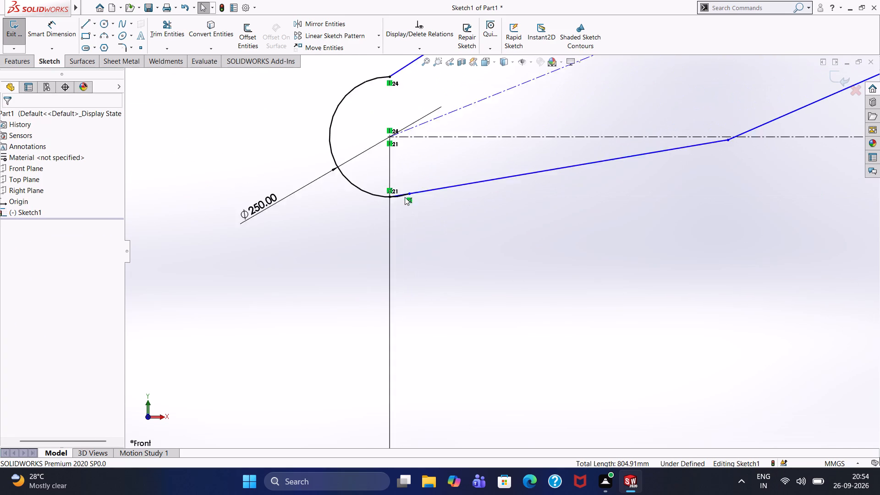
scroll(405, 197, up, 1)
scroll(415, 202, down, 8)
scroll(471, 232, down, 3)
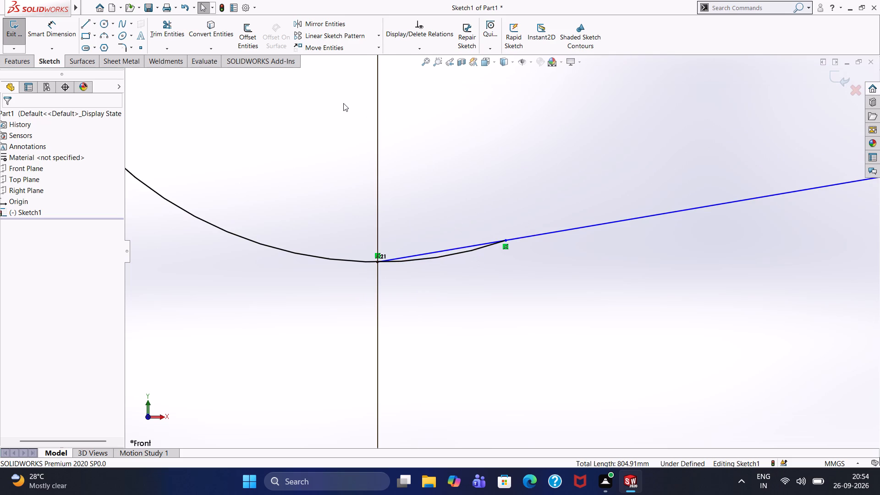
click(165, 18)
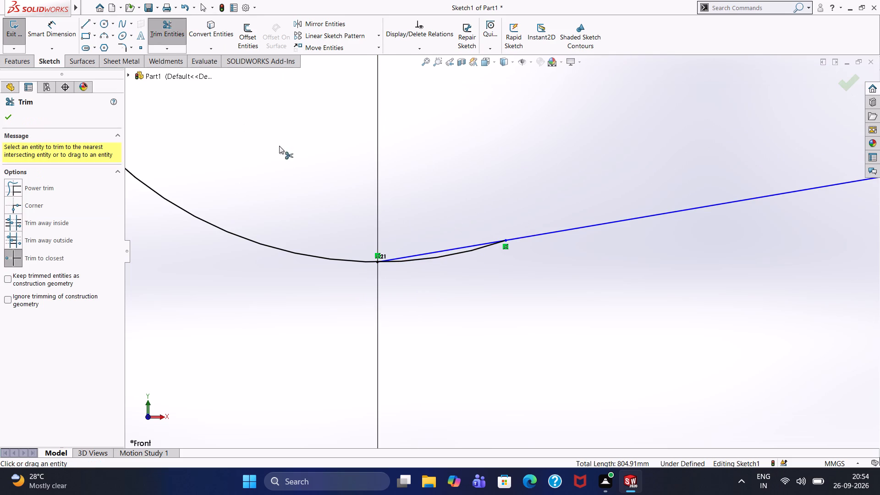
click(425, 254)
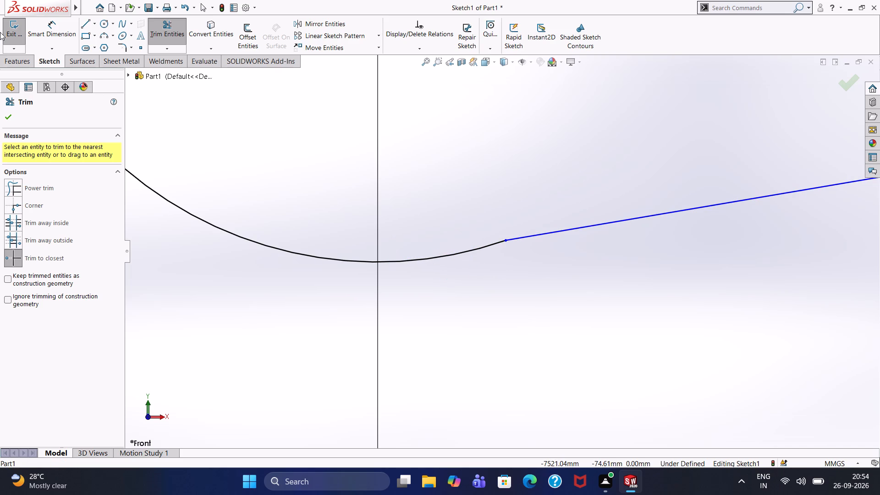
click(14, 119)
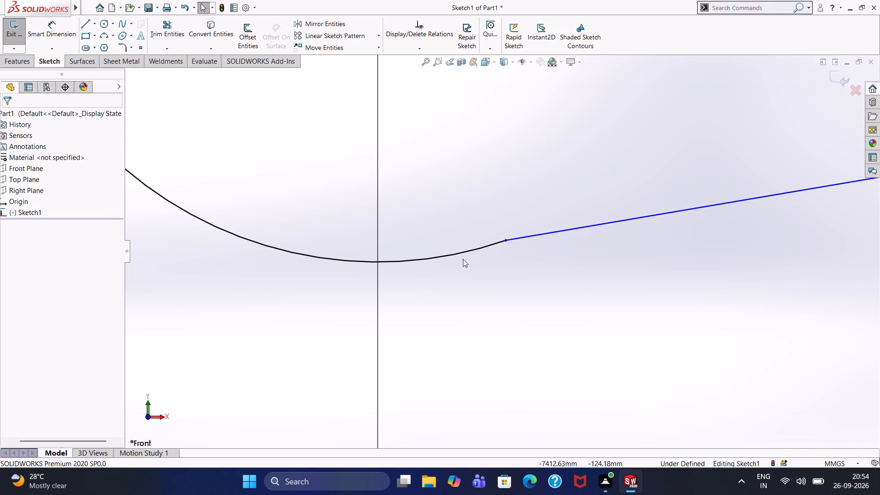
Make the short lower outline line tangent to the end arc opposite the origin.
click(465, 254)
ctrl+click(546, 234)
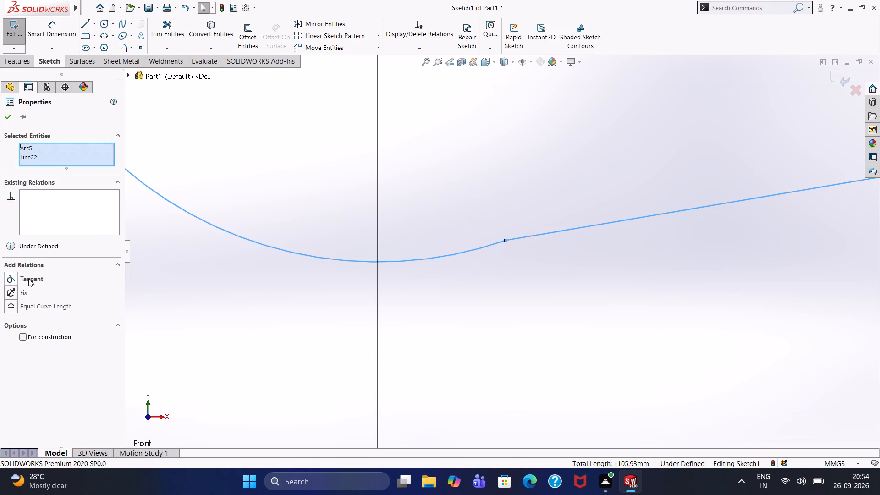
ctrl+click(28, 279)
click(13, 123)
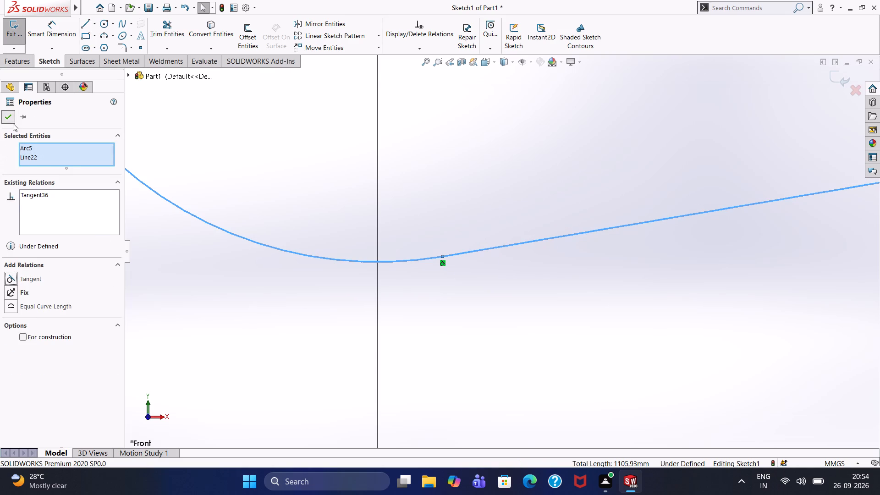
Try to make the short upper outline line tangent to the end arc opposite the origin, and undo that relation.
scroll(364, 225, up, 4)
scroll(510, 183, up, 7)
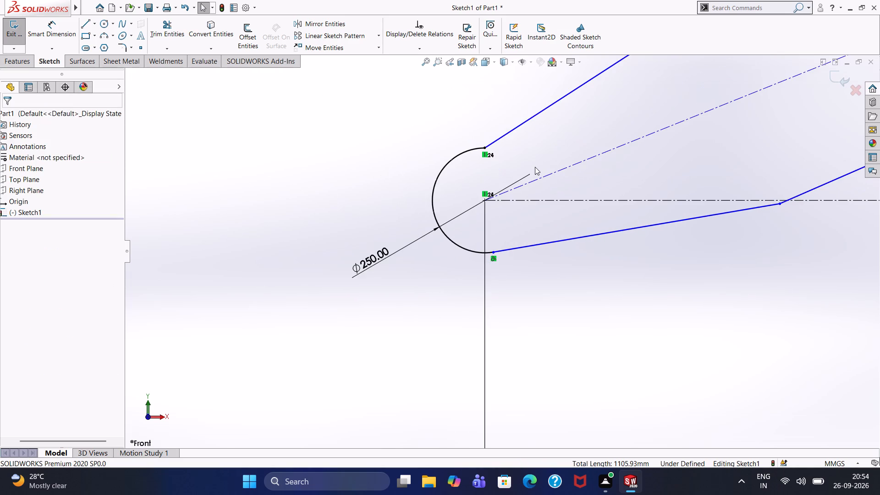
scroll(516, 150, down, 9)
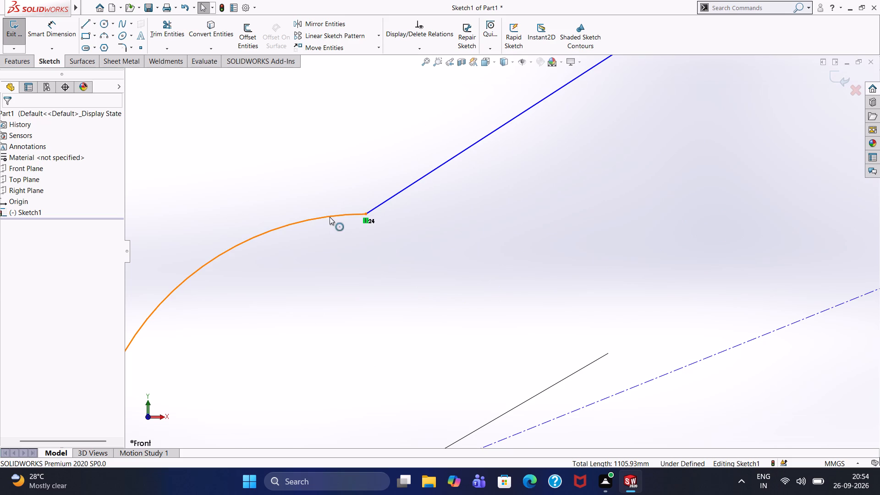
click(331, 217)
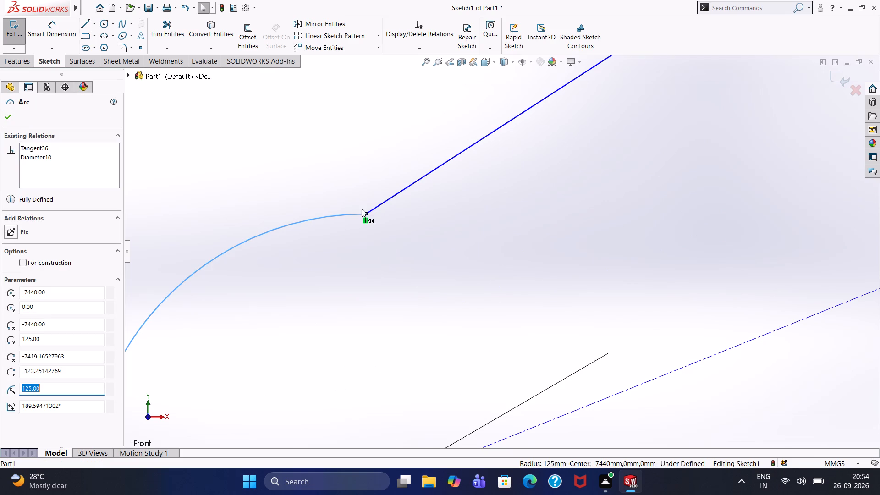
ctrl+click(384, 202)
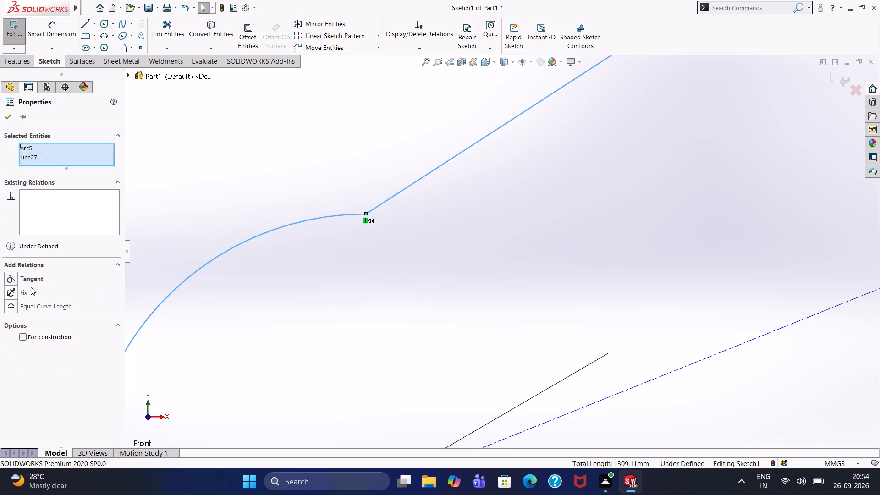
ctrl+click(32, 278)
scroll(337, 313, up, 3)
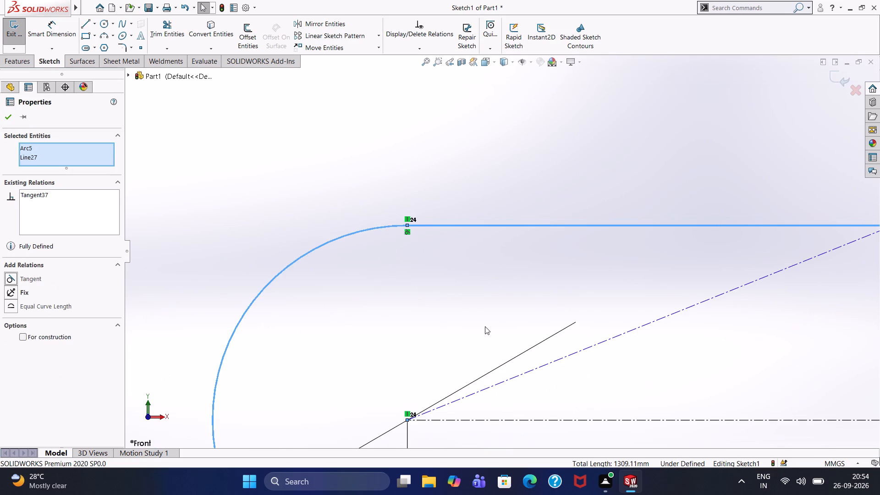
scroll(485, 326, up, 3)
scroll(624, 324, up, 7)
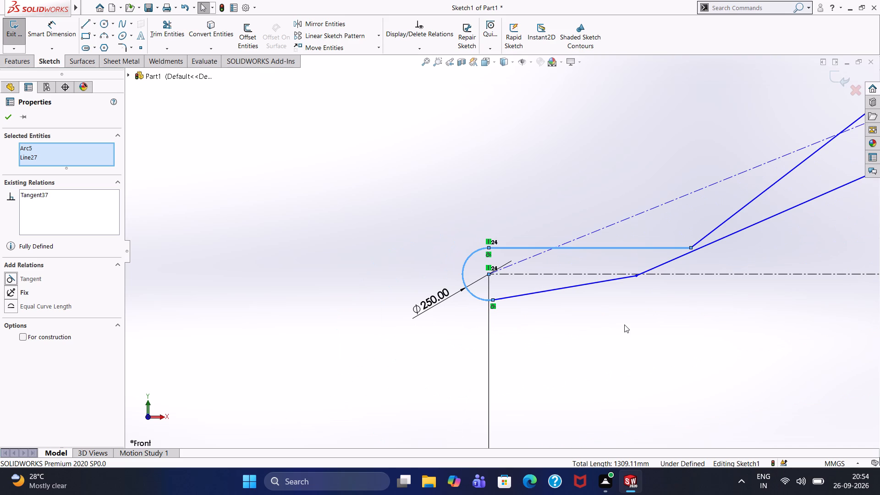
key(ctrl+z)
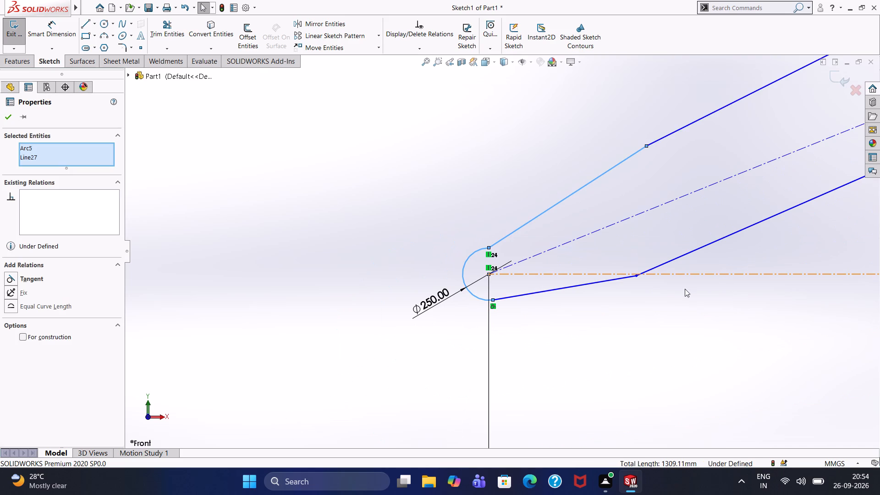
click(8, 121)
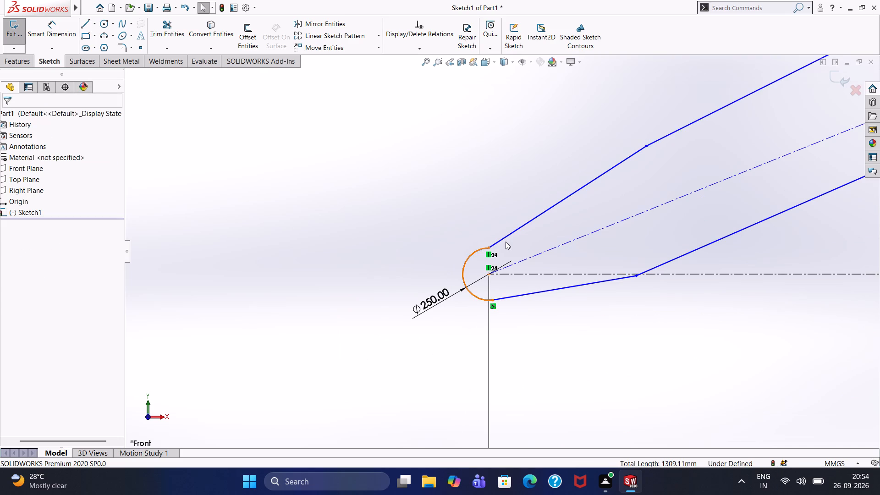
Dimension the short lower outline line at the end opposite the origin to 538 mm long.
scroll(506, 242, up, 1)
scroll(685, 172, up, 5)
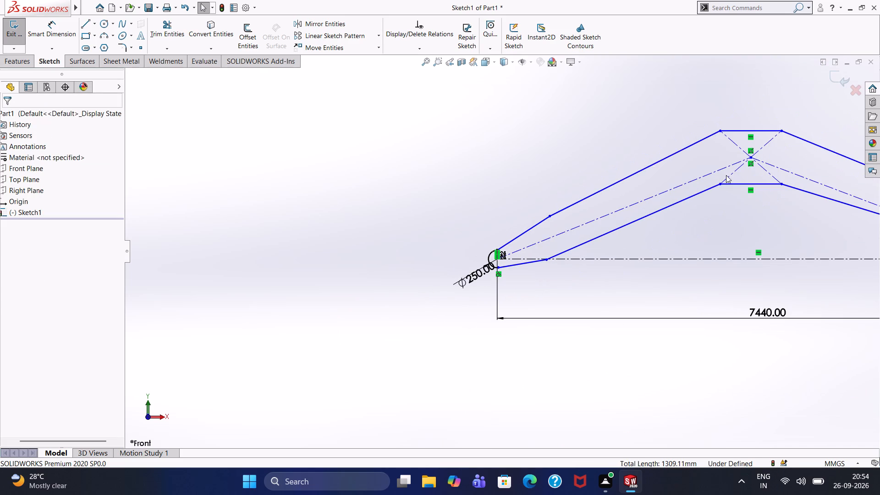
scroll(778, 203, up, 5)
scroll(704, 263, down, 5)
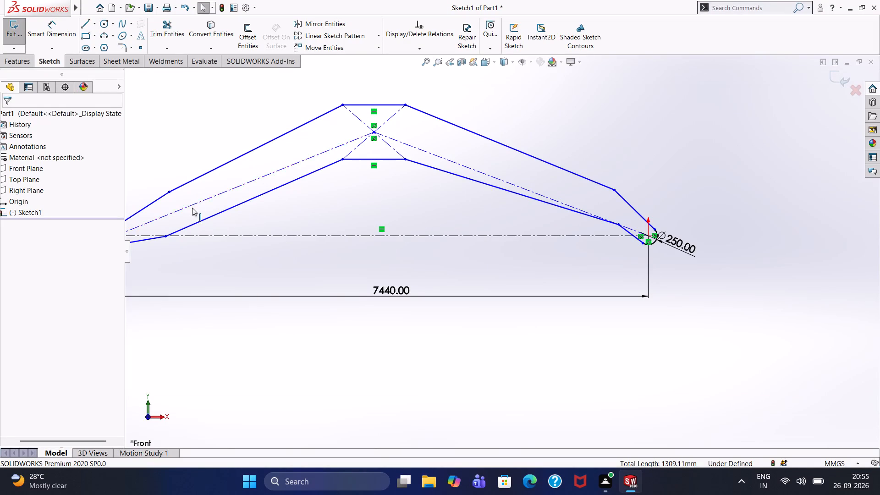
scroll(192, 208, up, 4)
scroll(301, 267, down, 5)
scroll(439, 237, down, 3)
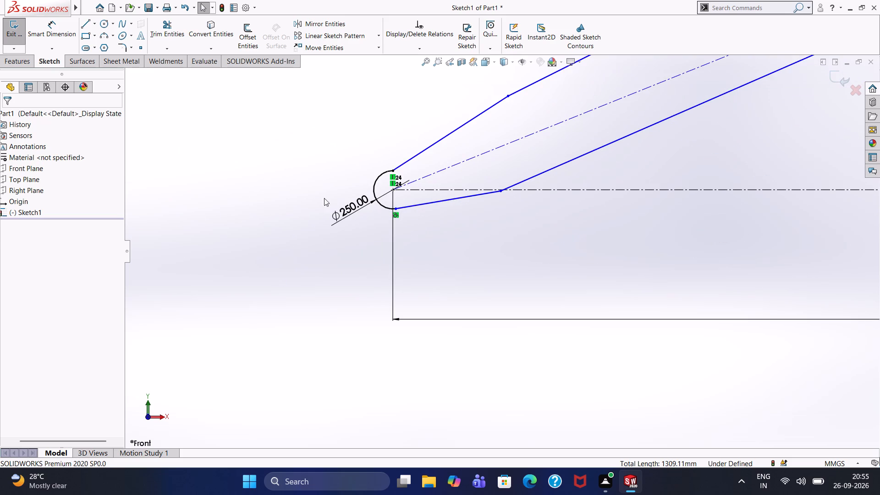
click(67, 37)
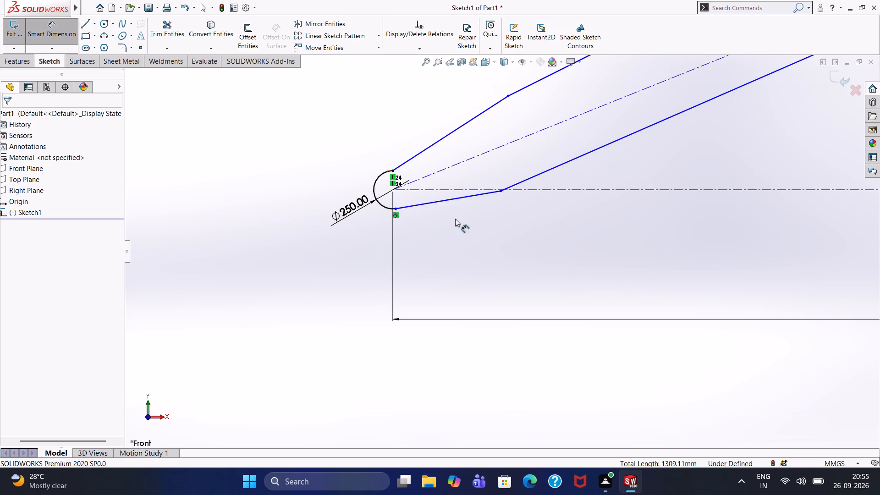
click(450, 201)
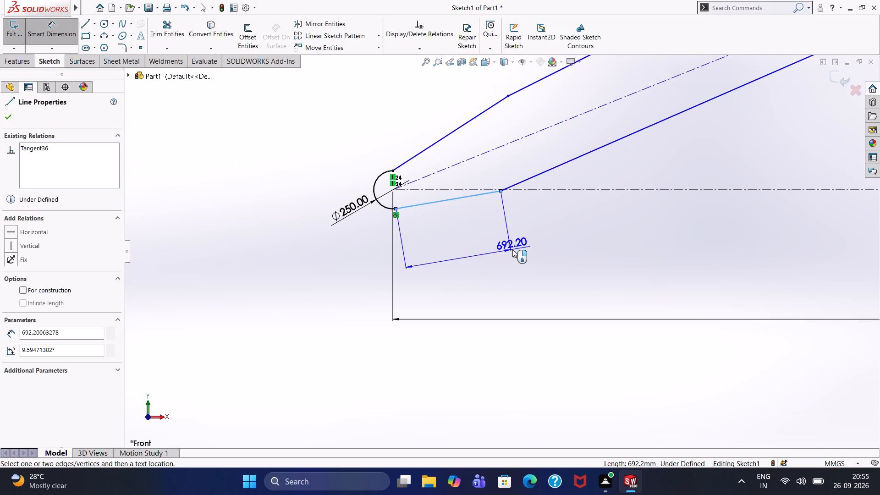
click(512, 249)
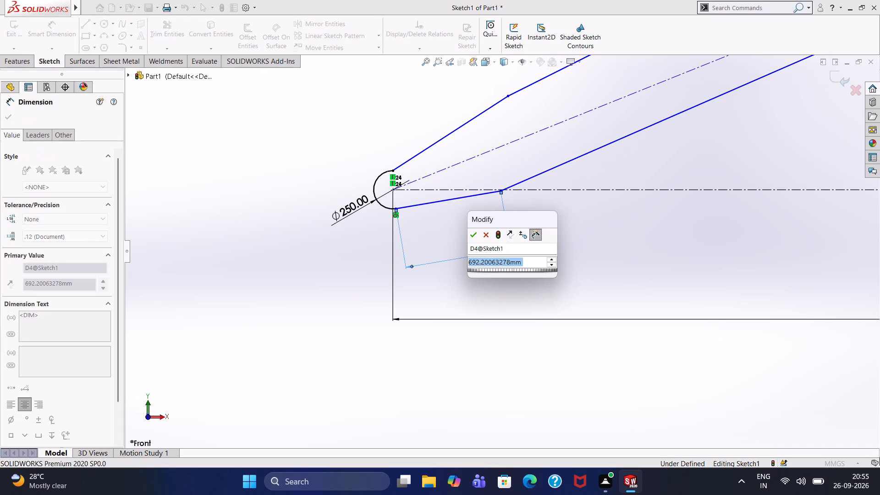
text(538)
key(Return)
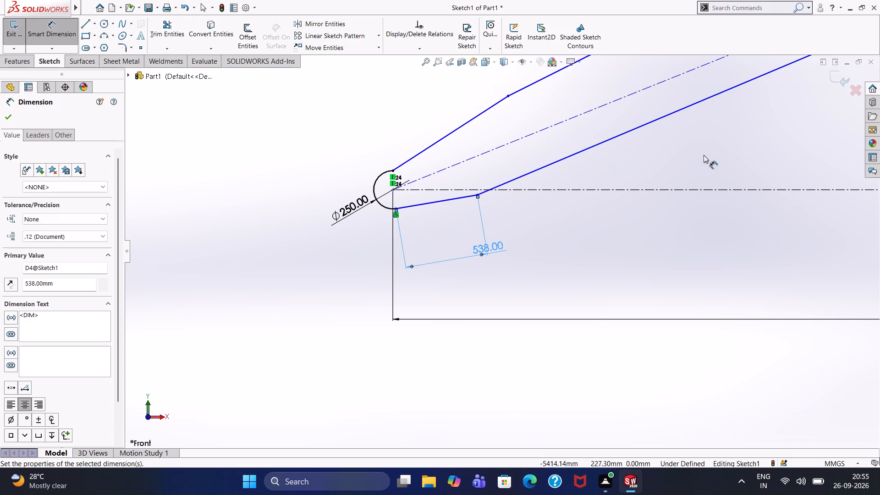
Dimension the long lower outline line between the 538 mm line and the short horizontal line at the bend to 2674 mm.
click(671, 113)
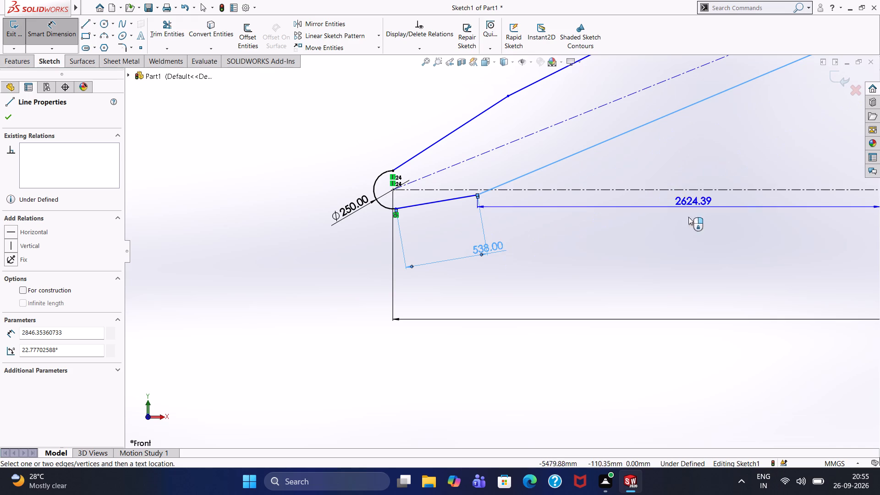
click(387, 350)
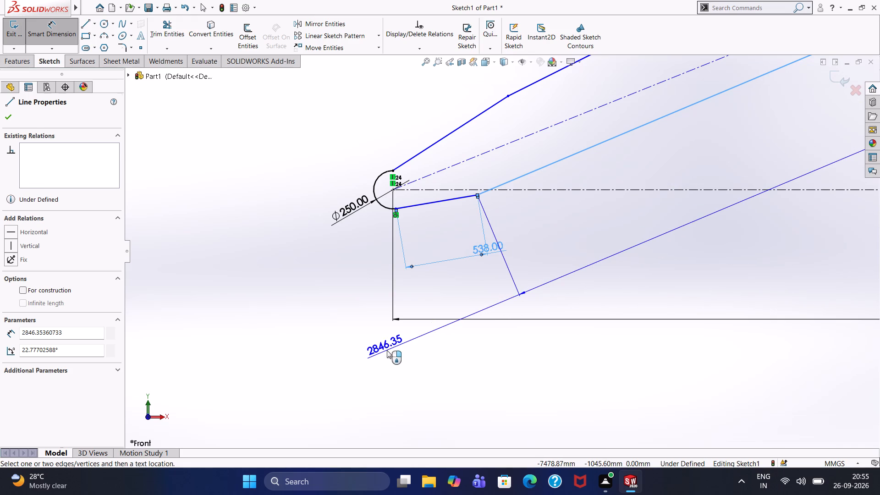
text(2674)
key(Return)
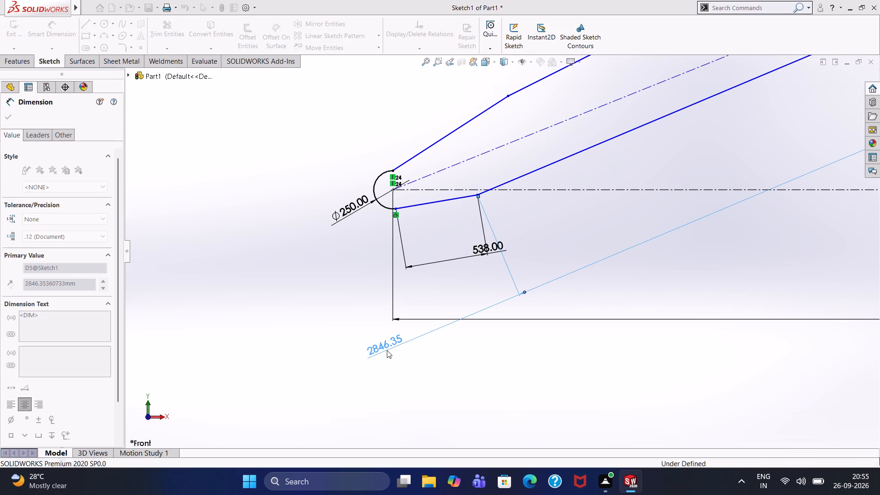
Dimension the short lower outline line at the origin end to 922 mm long.
scroll(533, 286, up, 6)
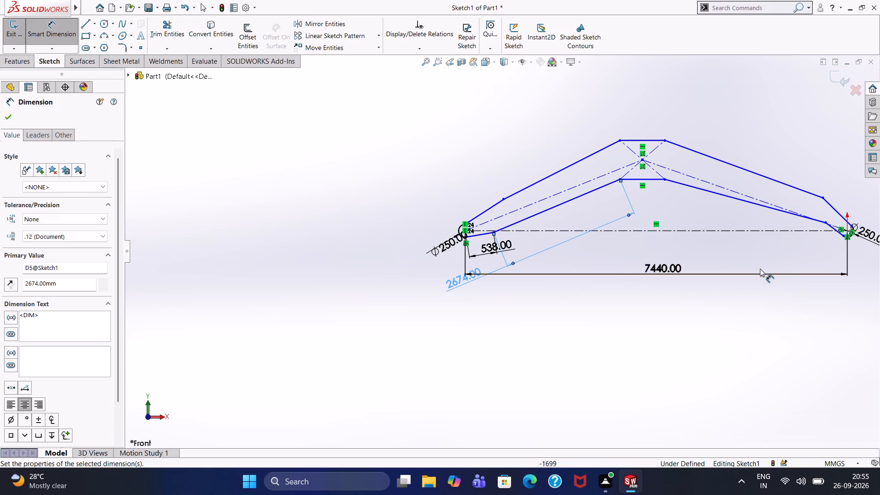
click(836, 231)
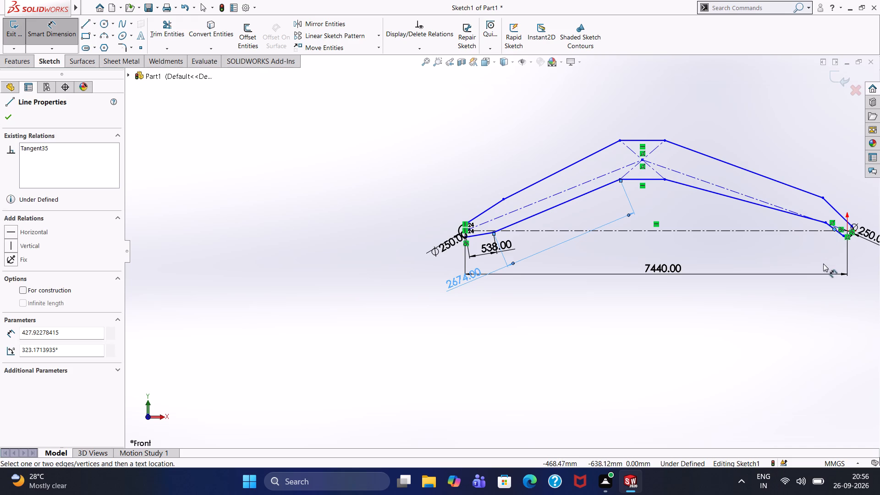
key(Escape)
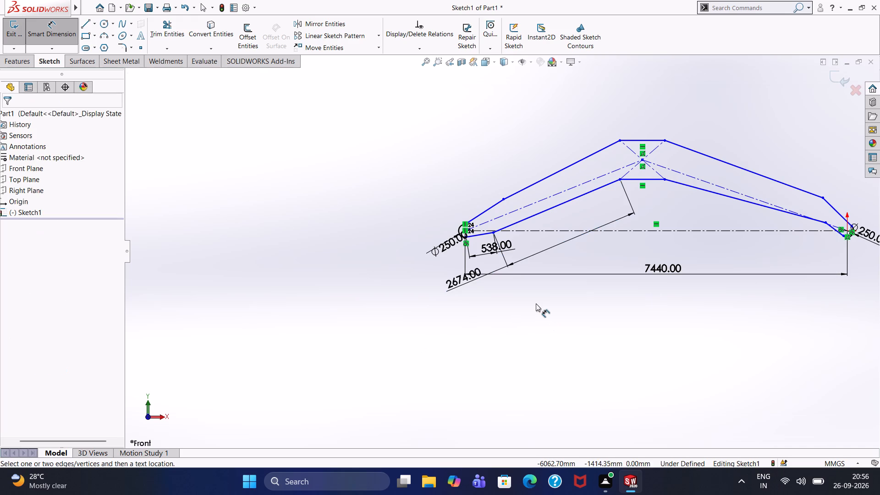
scroll(869, 235, up, 1)
scroll(778, 261, up, 1)
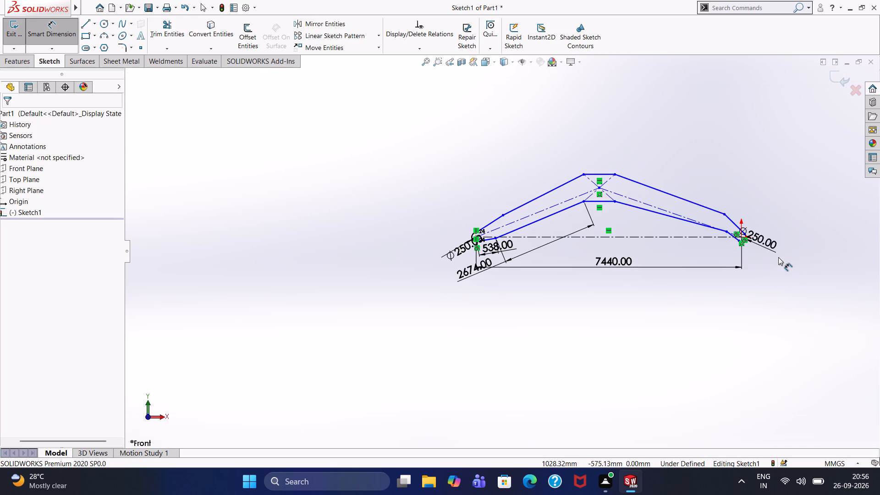
scroll(744, 259, down, 6)
scroll(620, 246, down, 6)
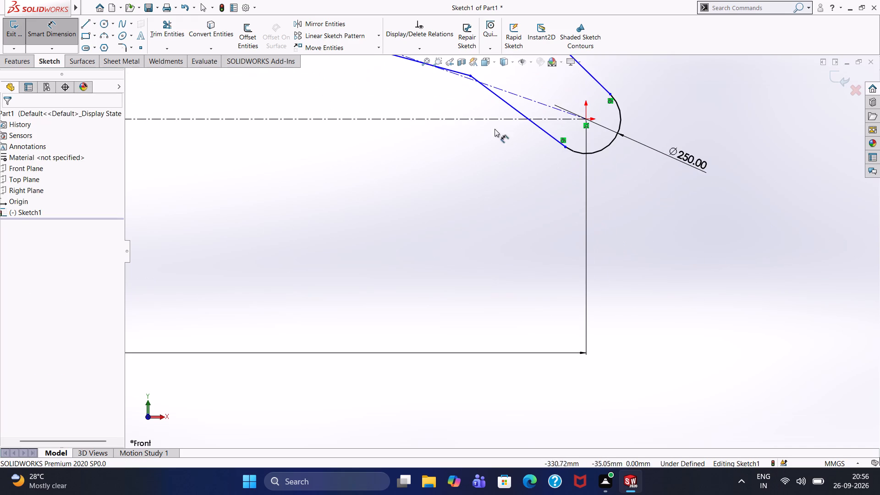
click(530, 120)
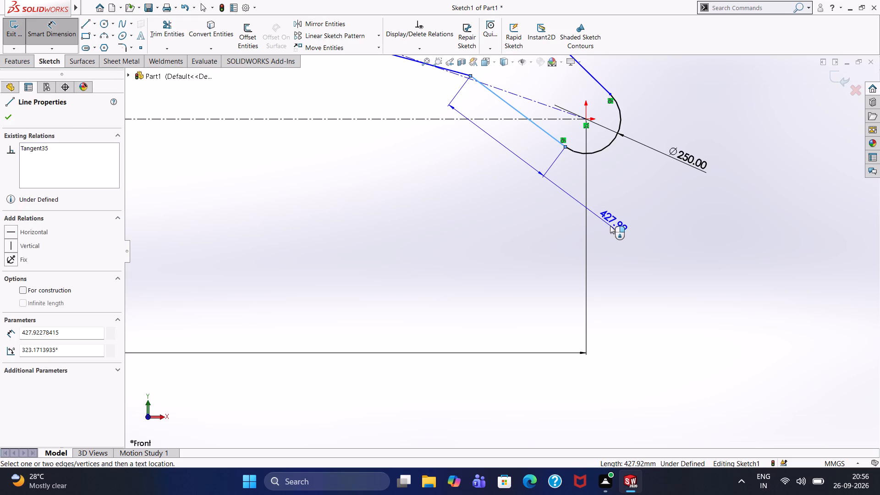
click(610, 225)
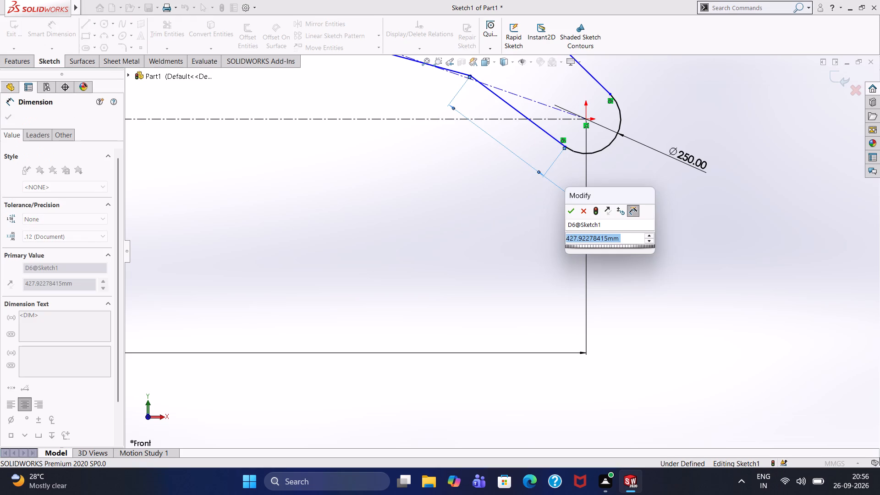
text(922)
key(Return)
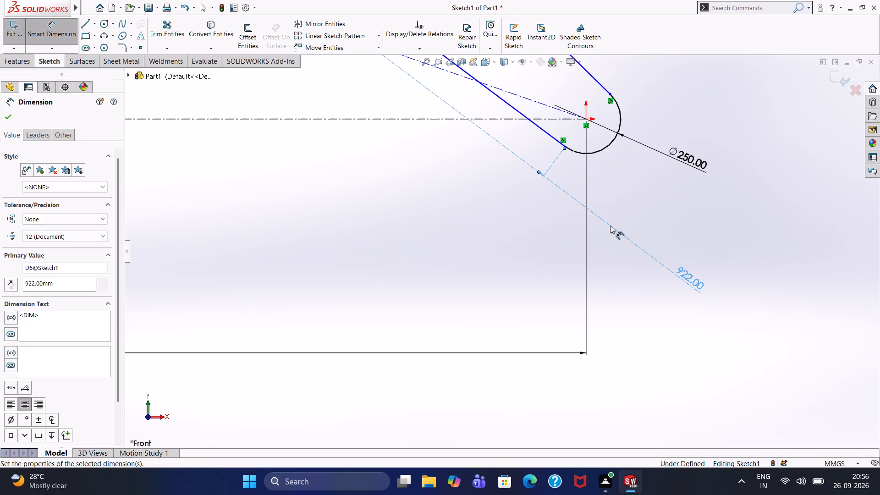
Dimension the long lower outline line between the 922 mm line and the short horizontal line at the bend to 2496 mm.
scroll(548, 196, up, 6)
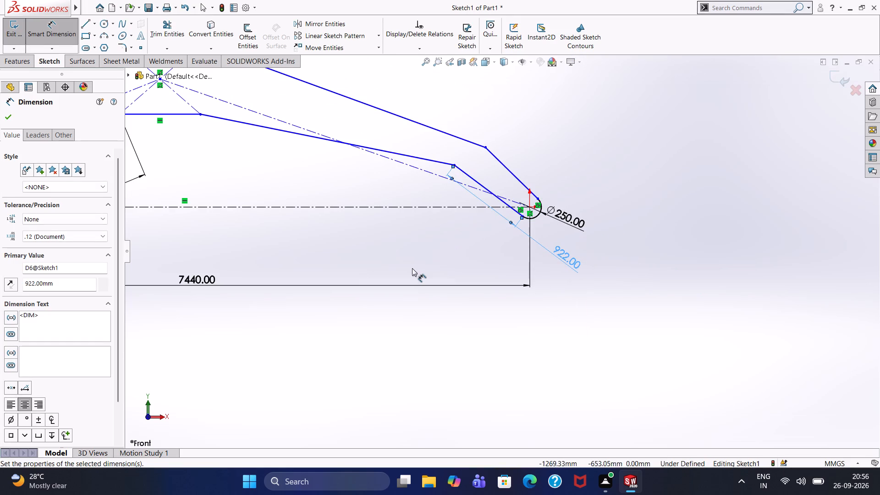
scroll(432, 220, up, 1)
scroll(377, 247, up, 2)
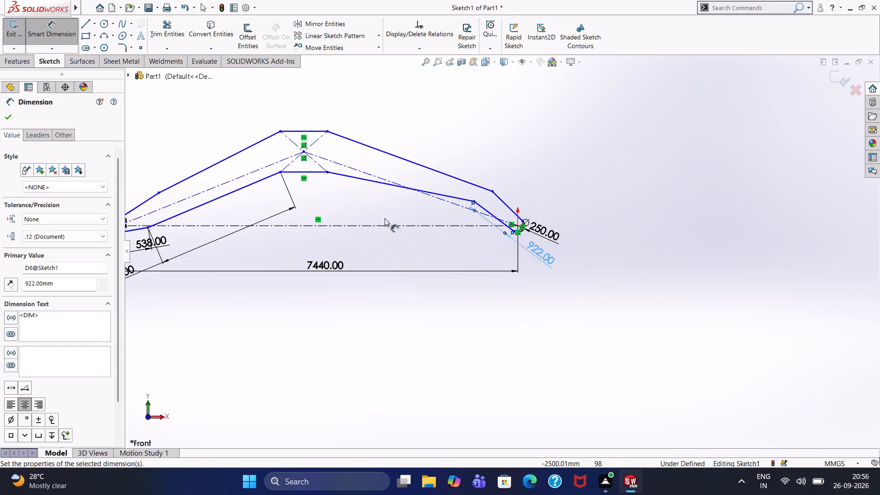
click(391, 185)
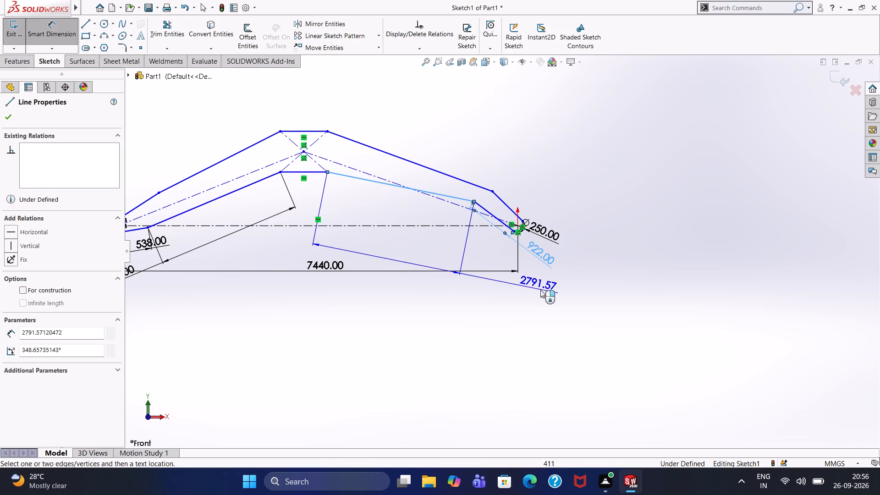
click(556, 290)
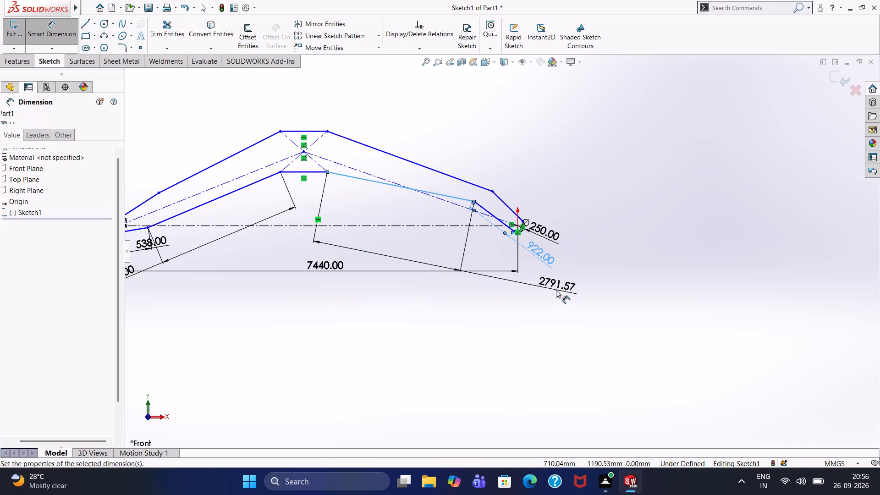
text(2496)
key(Return)
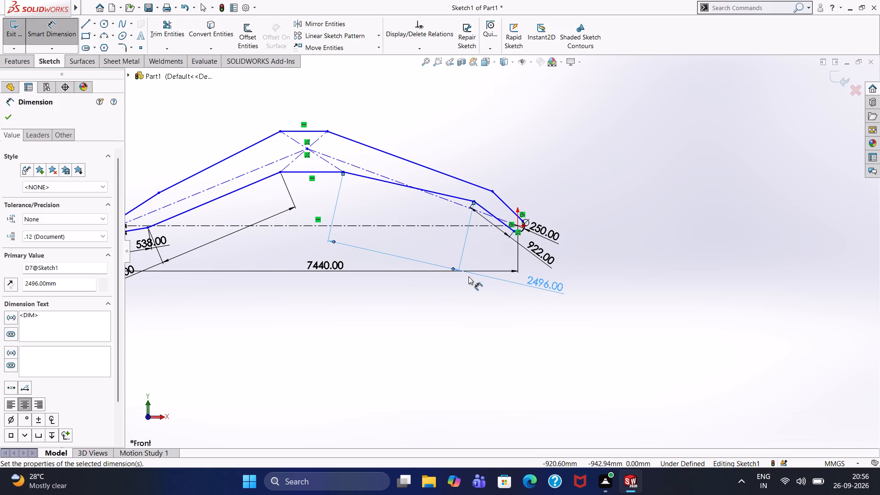
Dimension the short horizontal lower outline line at the bend to 1050 mm long.
click(305, 174)
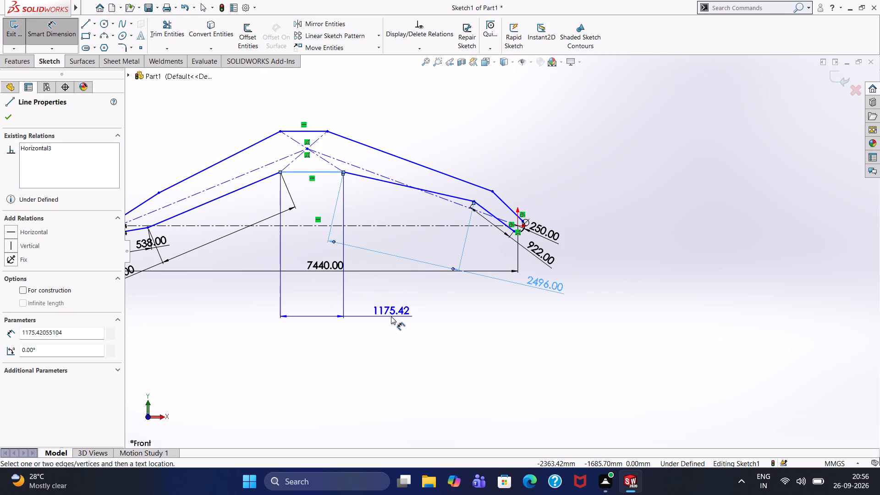
click(391, 316)
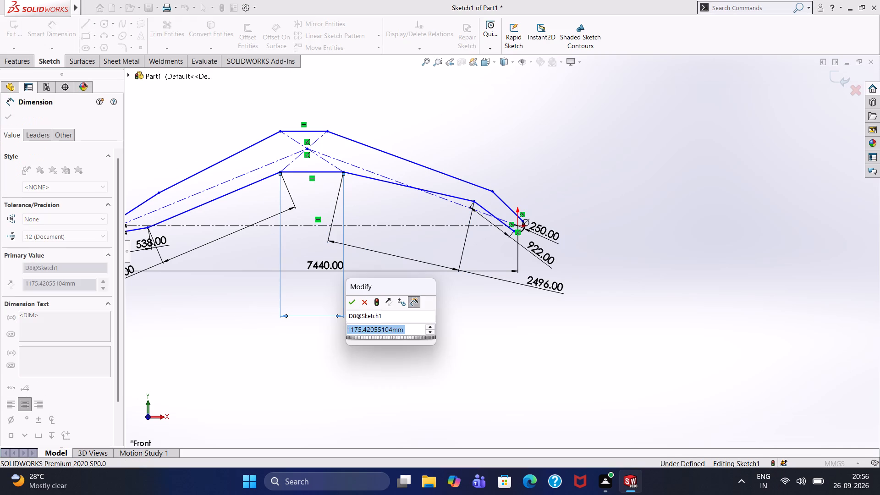
text(1050)
key(Return)
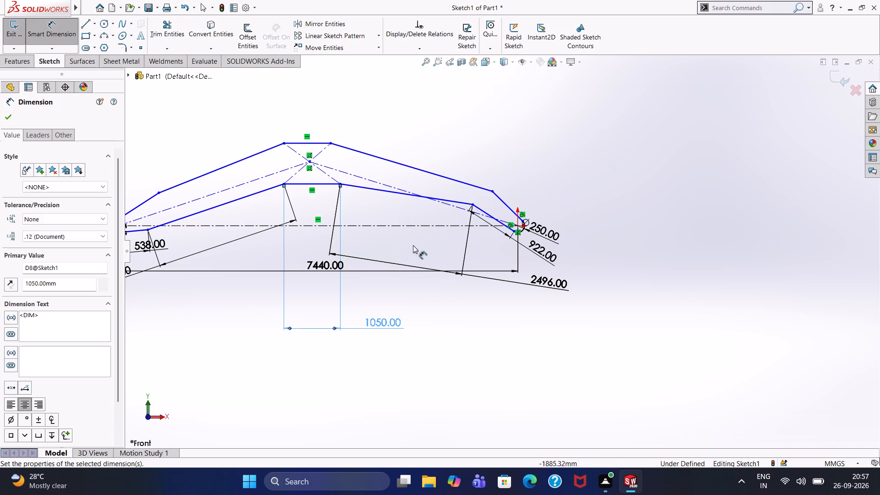
Dimension the short upper outline line at the origin end to 922 mm long.
click(511, 210)
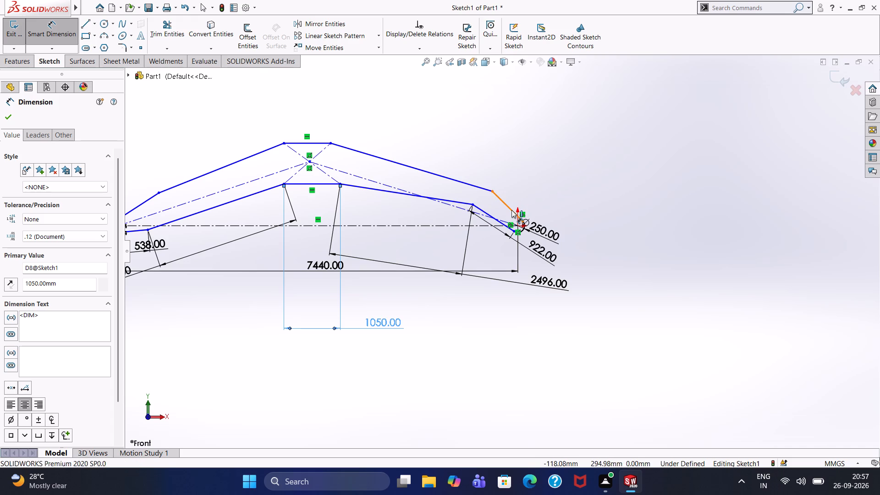
click(537, 182)
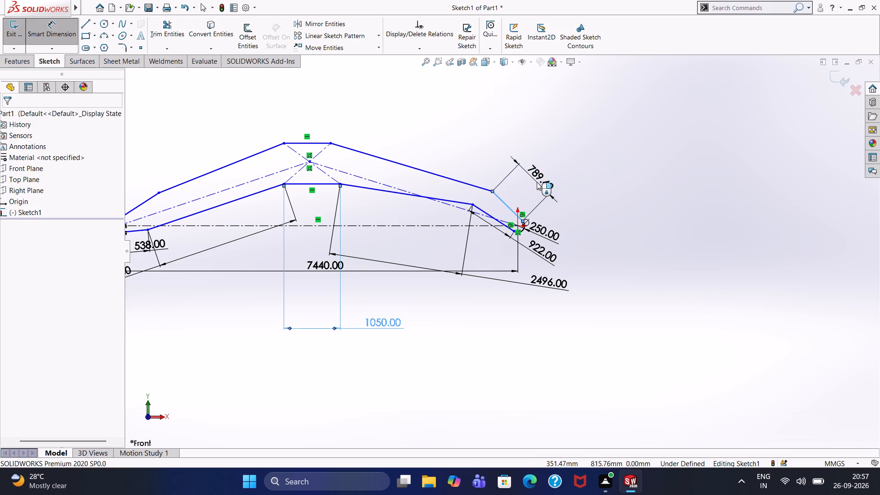
key(3)
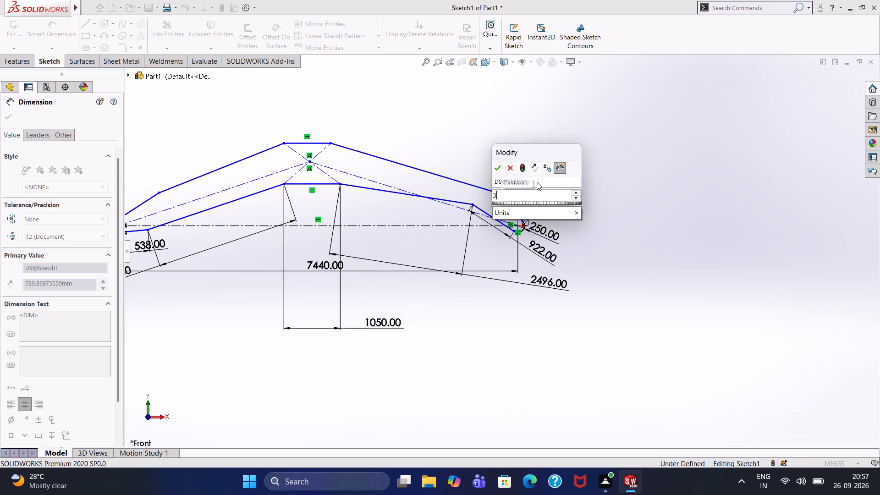
key(BackSpace)
text(922)
key(Return)
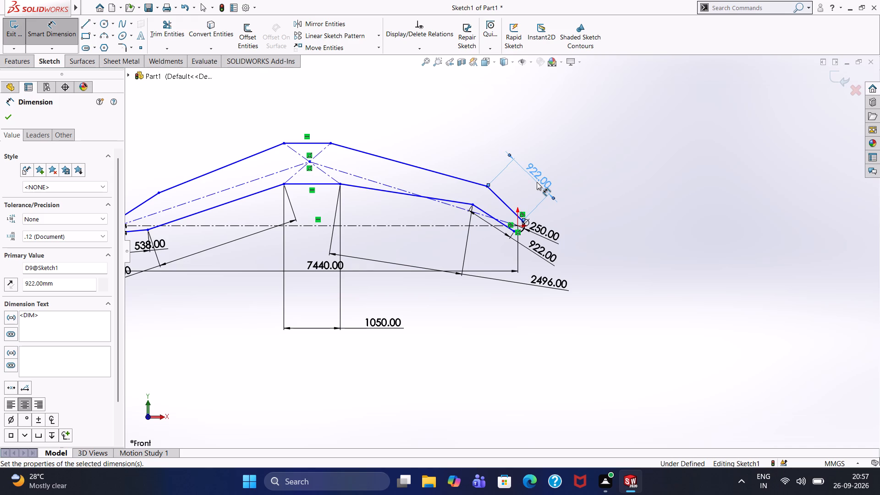
Dimension the long upper outline line between the bend and the short upper line at the origin end to 3225 mm.
click(449, 173)
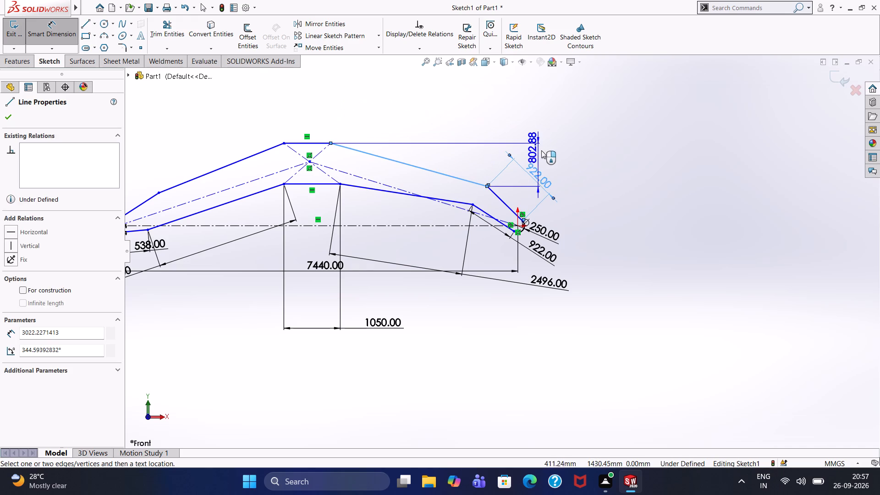
click(548, 137)
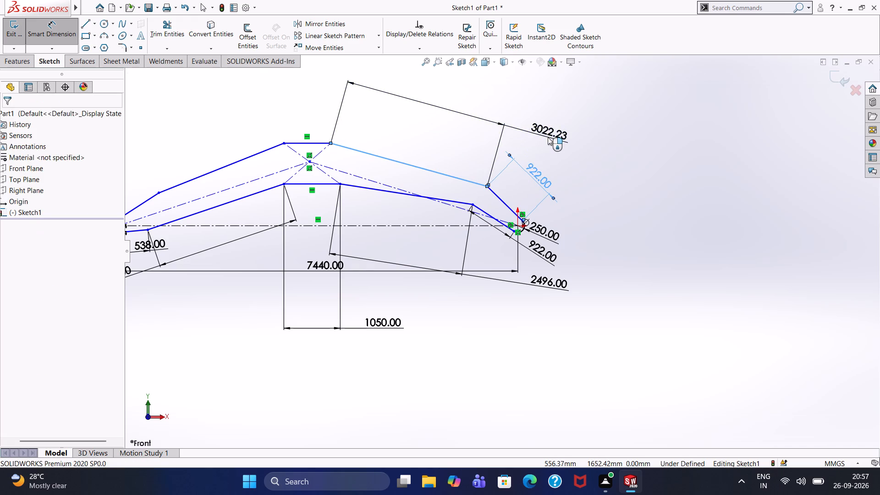
text(3225)
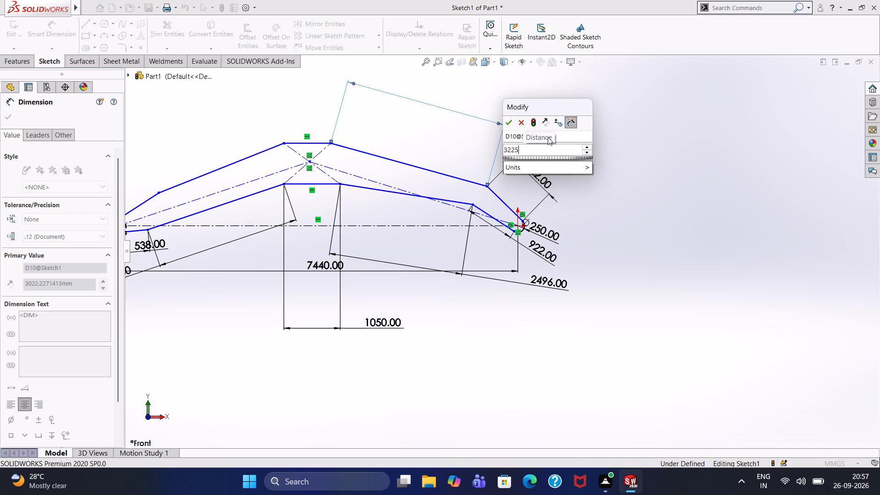
key(Return)
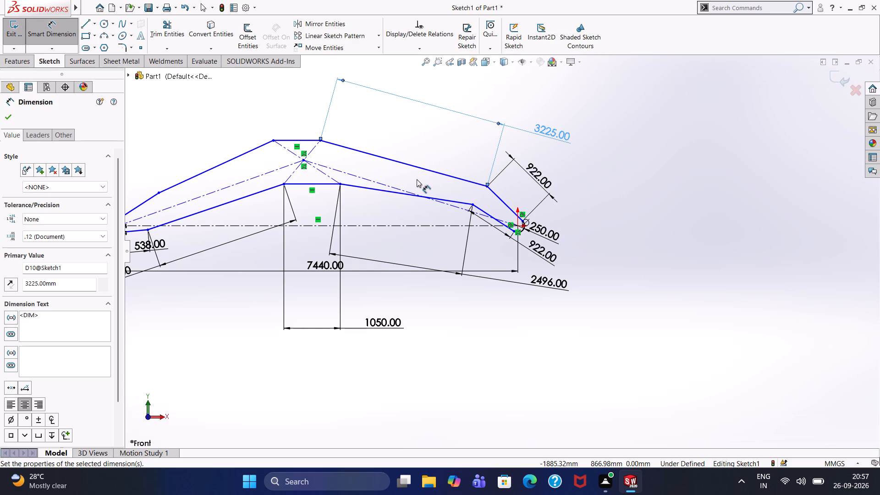
Dimension the short upper outline line at the end opposite the origin to 538 mm long.
scroll(148, 231, up, 4)
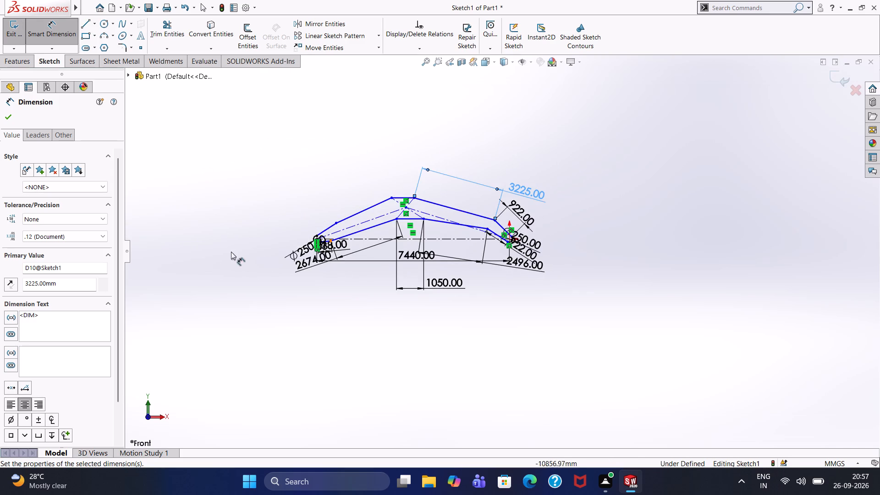
scroll(309, 242, down, 9)
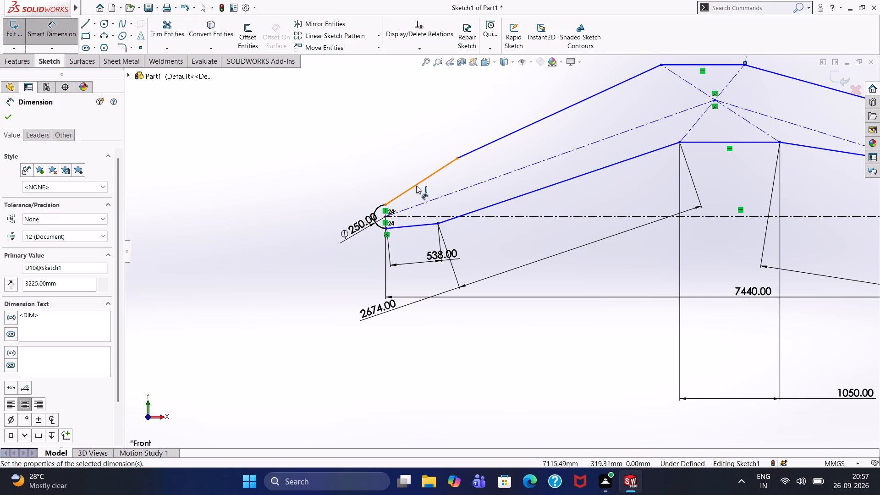
click(416, 186)
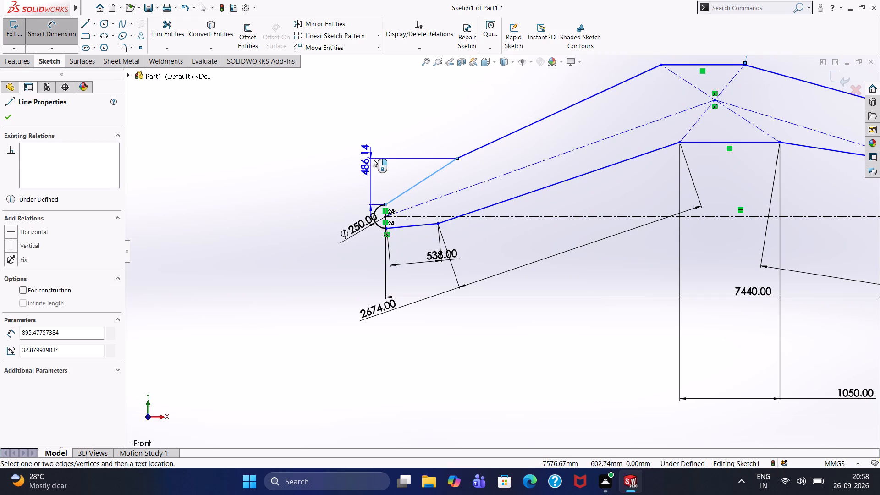
click(379, 150)
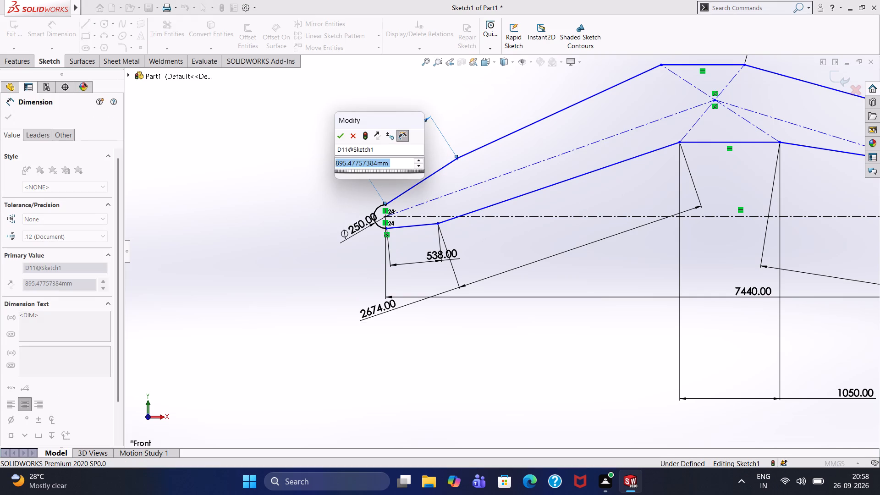
text(538)
key(Return)
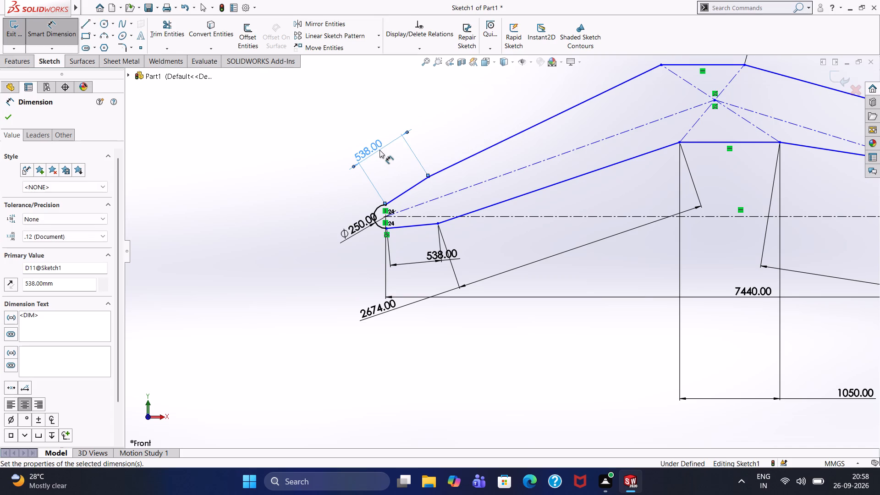
Dimension the long upper outline line between the 538 mm upper line and the bend to 2915 mm.
click(510, 137)
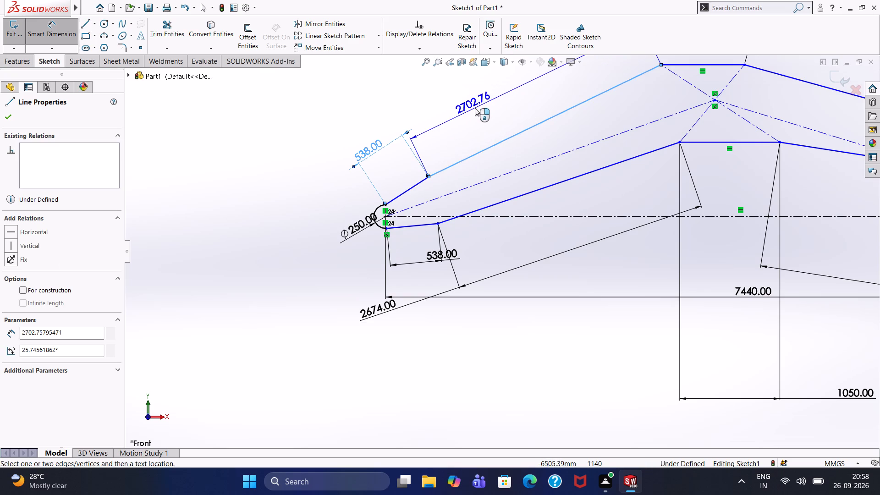
click(475, 108)
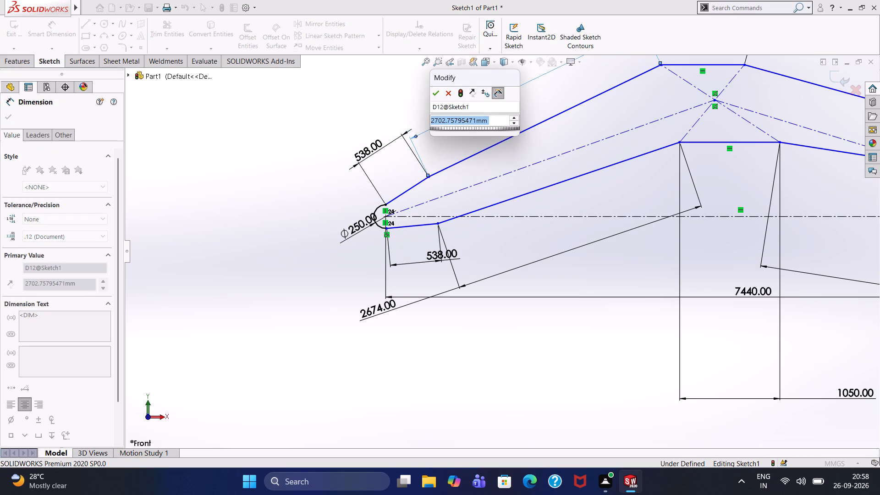
text(2915)
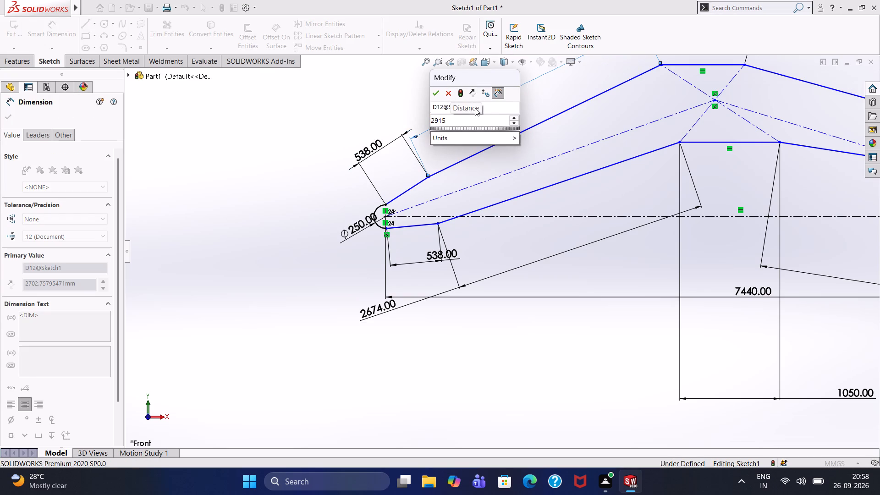
key(Return)
Dimension the short horizontal upper outline line at the bend to 808 mm.
scroll(588, 133, up, 4)
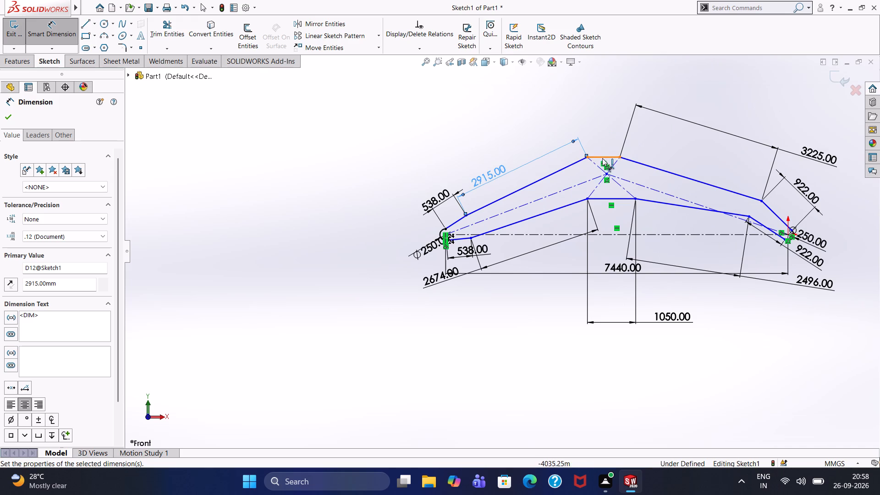
ctrl+click(603, 158)
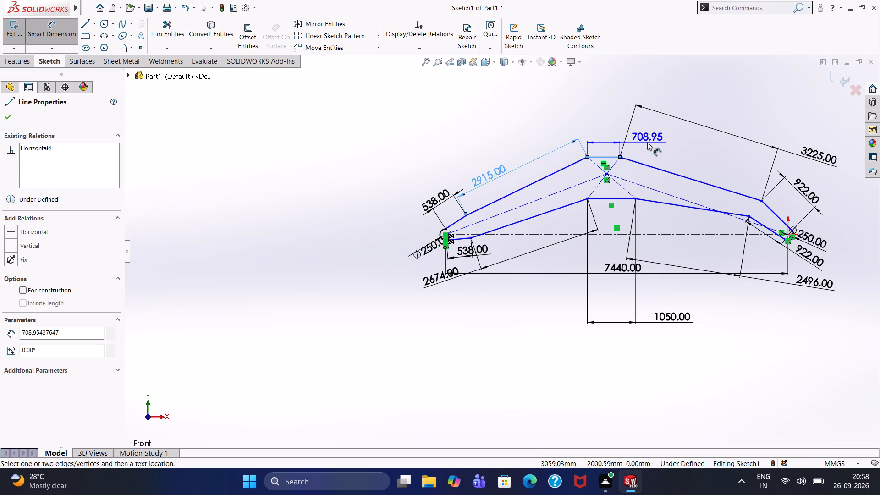
ctrl+click(647, 142)
key(ctrl+8)
key(ctrl+0)
key(ctrl+8)
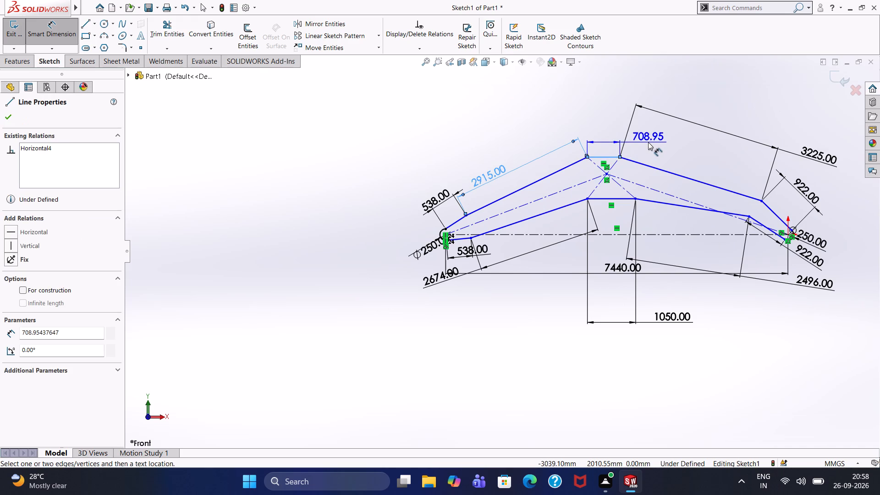
key(ctrl+Return)
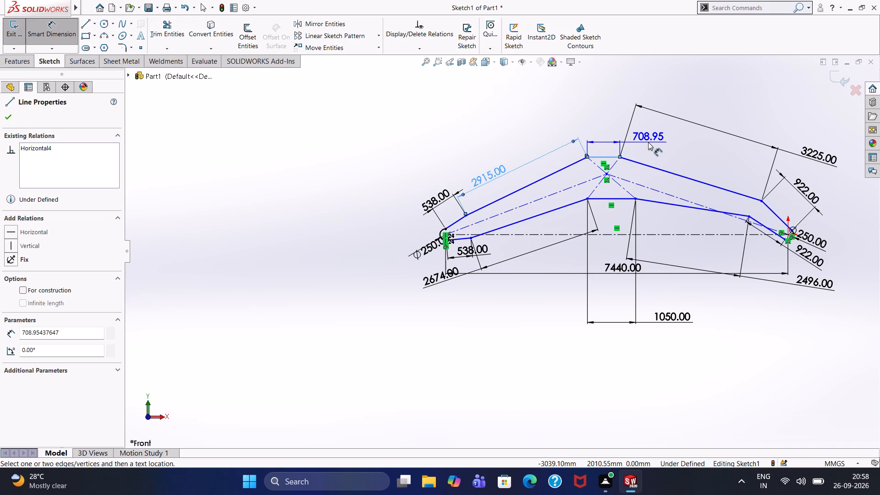
ctrl+click(648, 140)
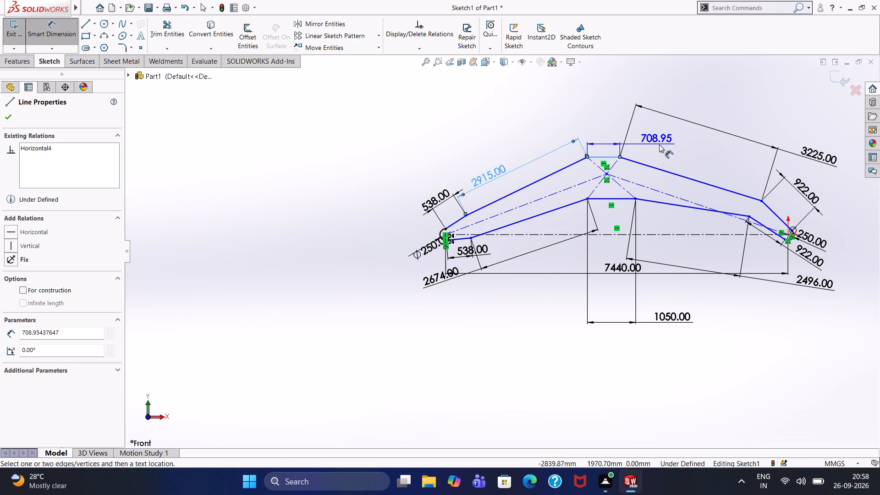
ctrl+click(659, 145)
ctrl+click(642, 141)
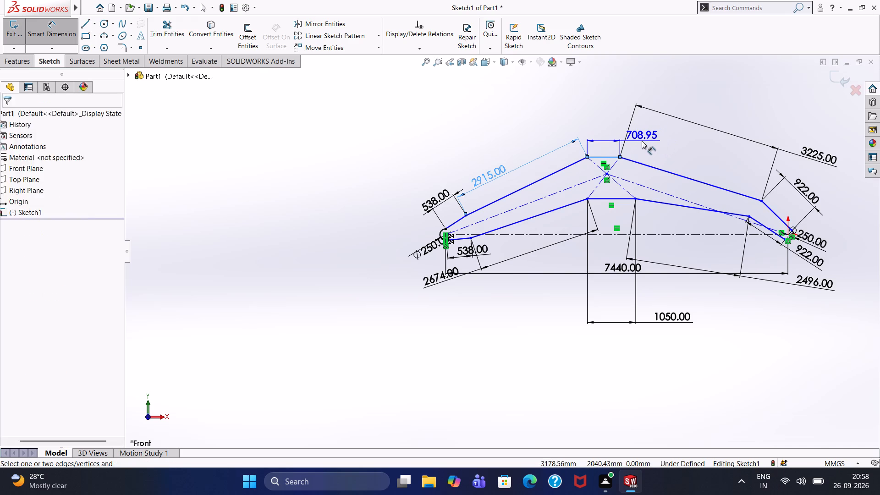
ctrl+click(637, 140)
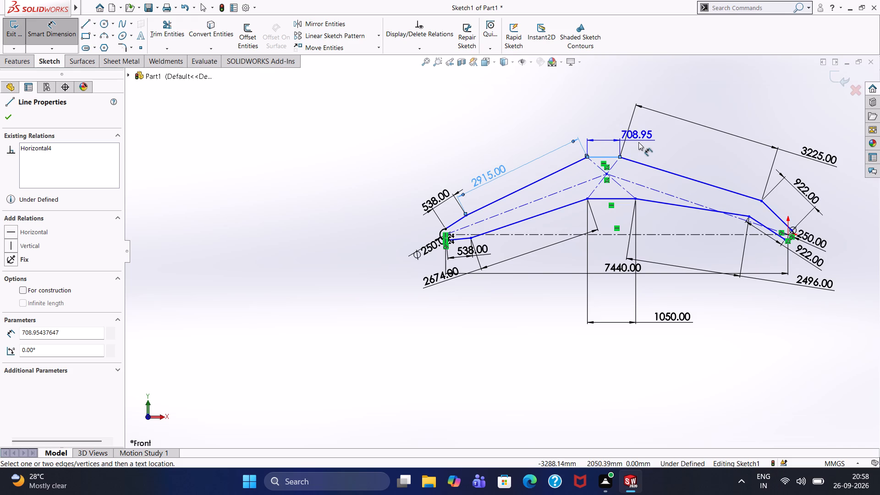
ctrl+double_click(638, 142)
ctrl+click(638, 142)
ctrl+click(638, 142)
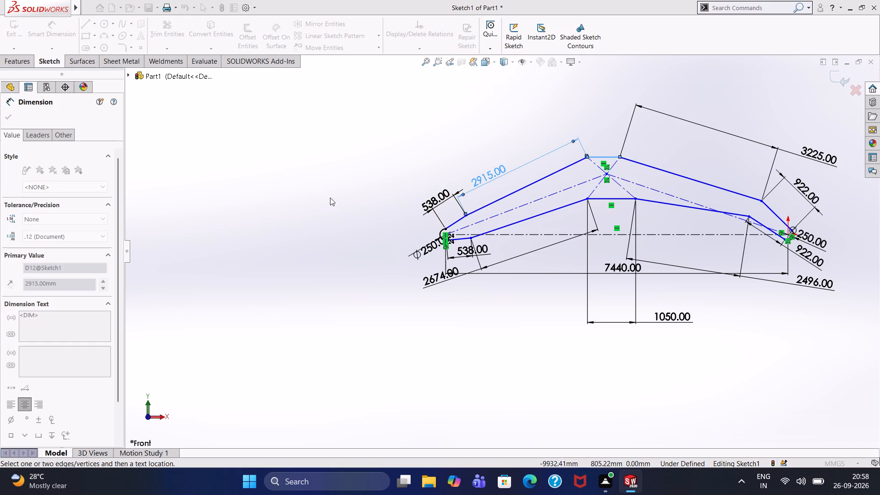
key(Escape)
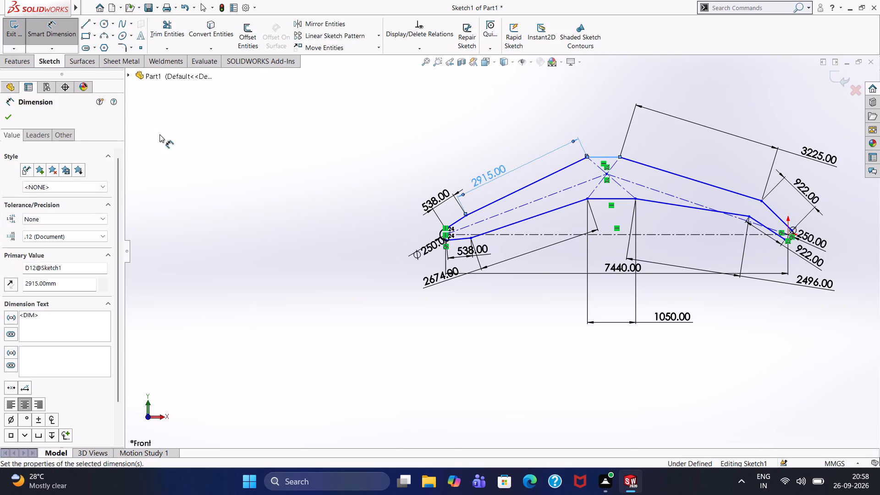
key(ctrl+z)
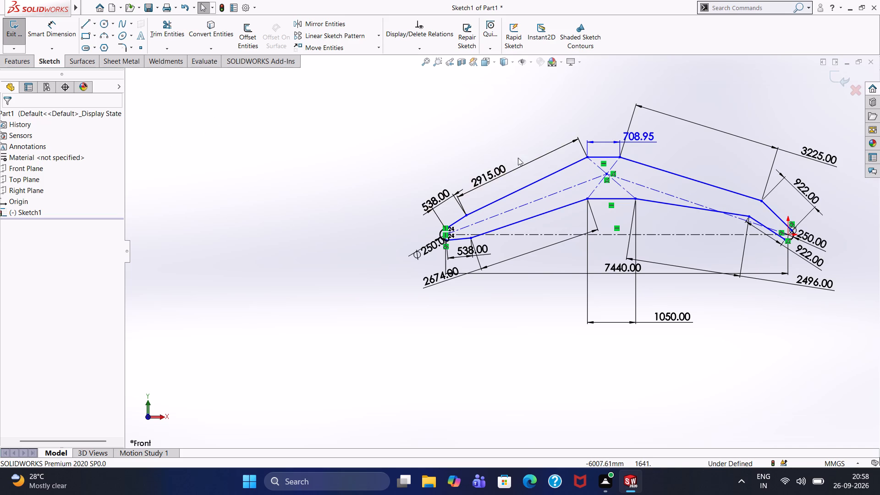
double_click(645, 131)
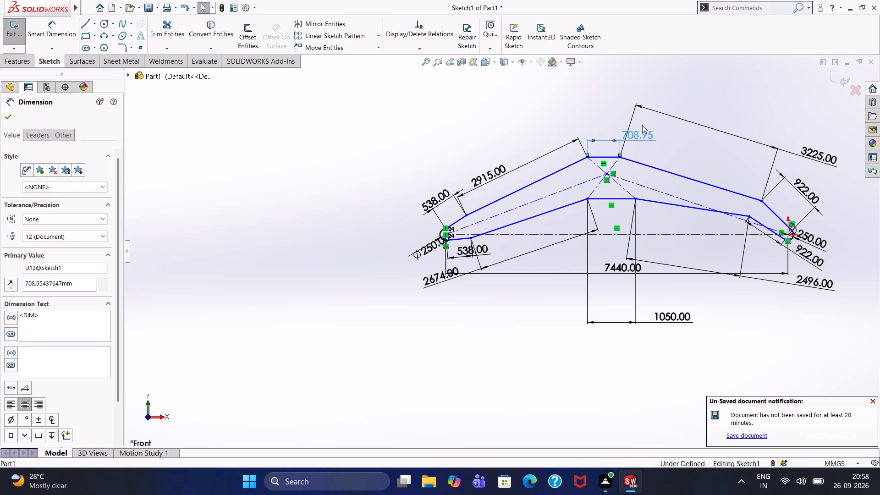
double_click(637, 134)
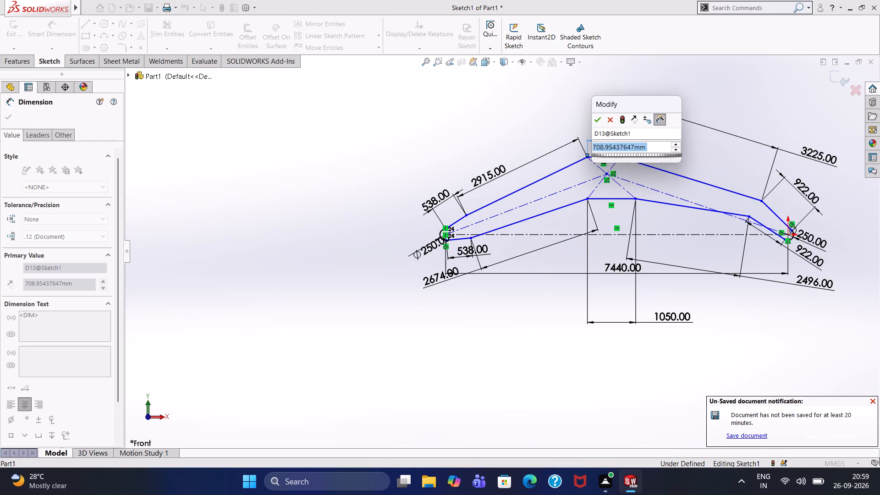
text(80)
key(8)
key(Return)
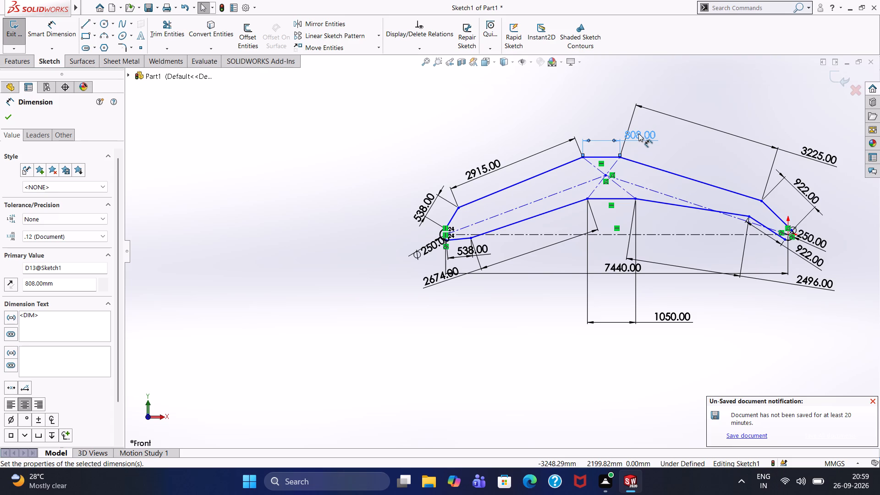
Dimension the distance between the upper and lower outline corners near the origin end to 493 mm.
scroll(750, 226, down, 7)
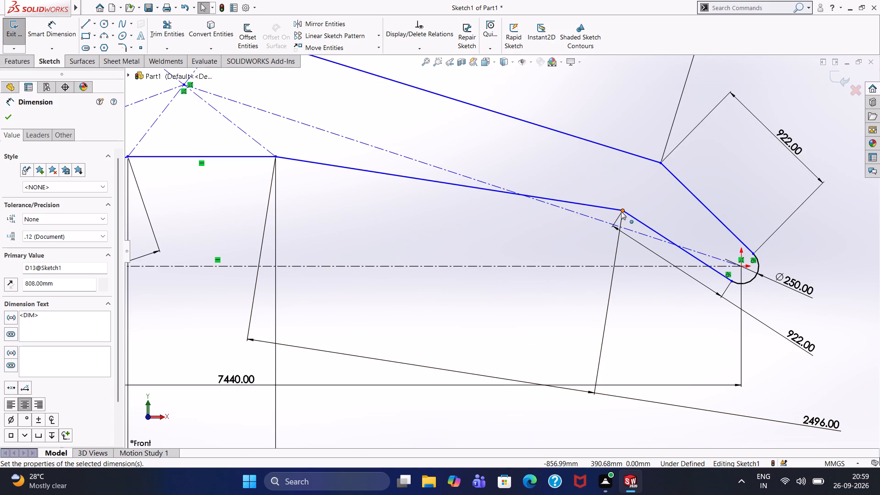
click(64, 27)
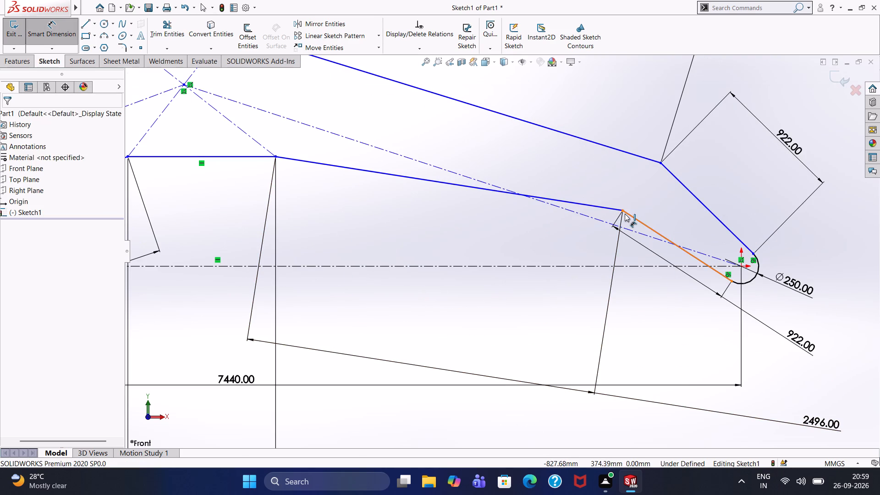
click(623, 211)
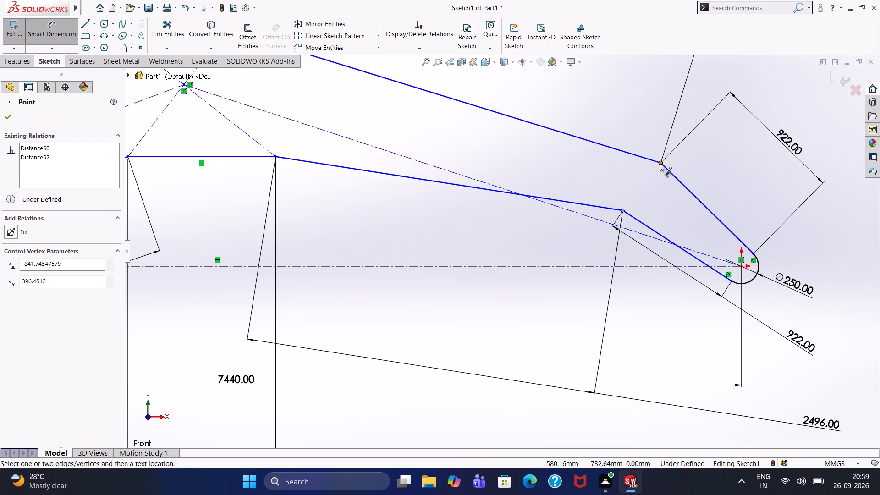
click(660, 163)
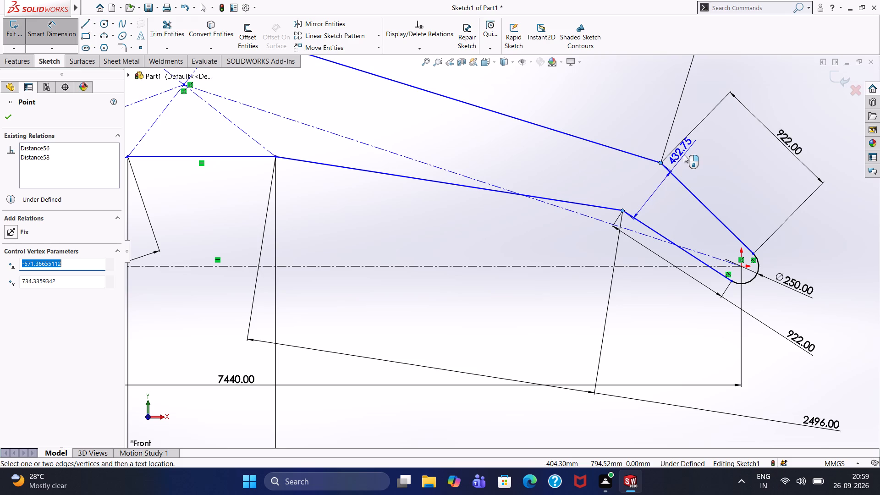
click(684, 155)
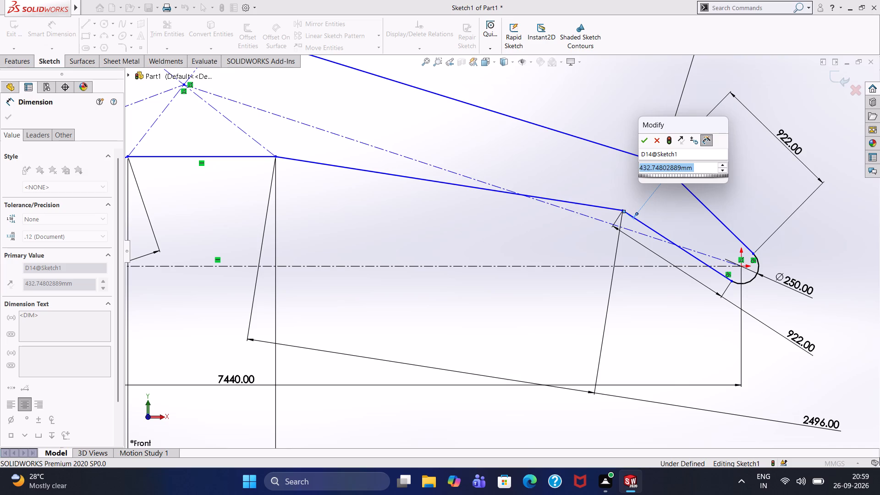
text(493)
key(Return)
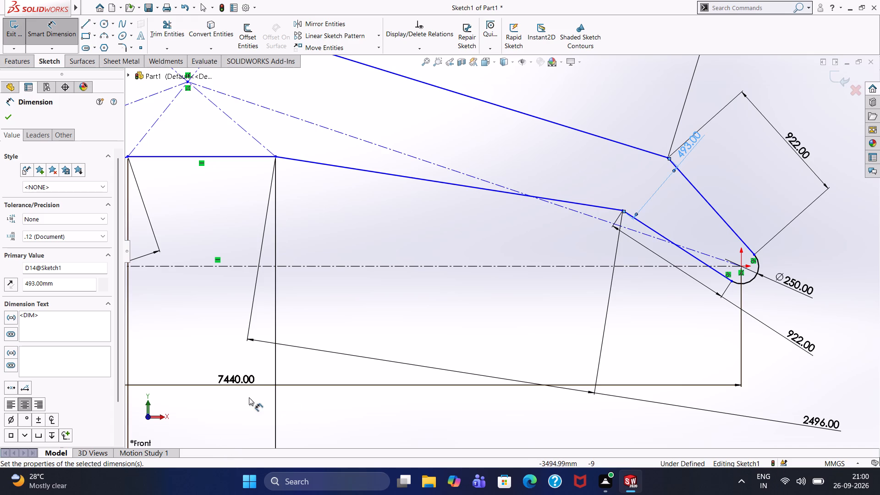
click(12, 115)
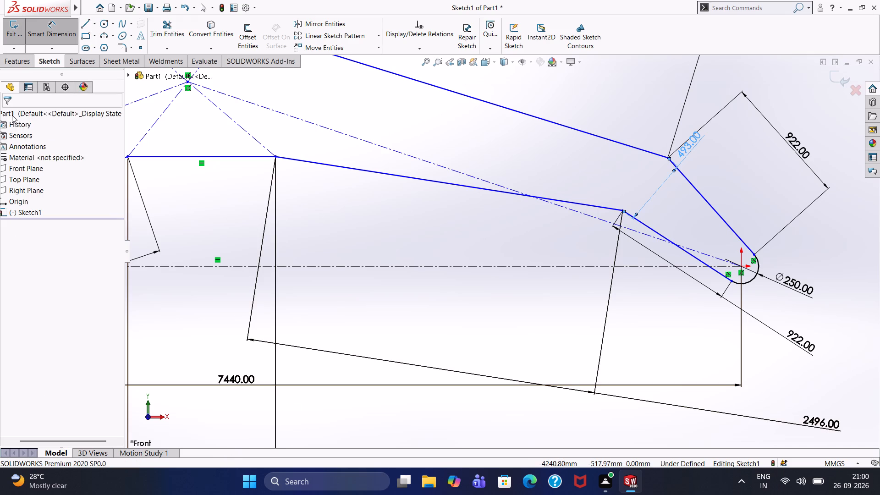
Extrude the arm profile as a Mid Plane boss with a depth of 981 mm.
click(21, 67)
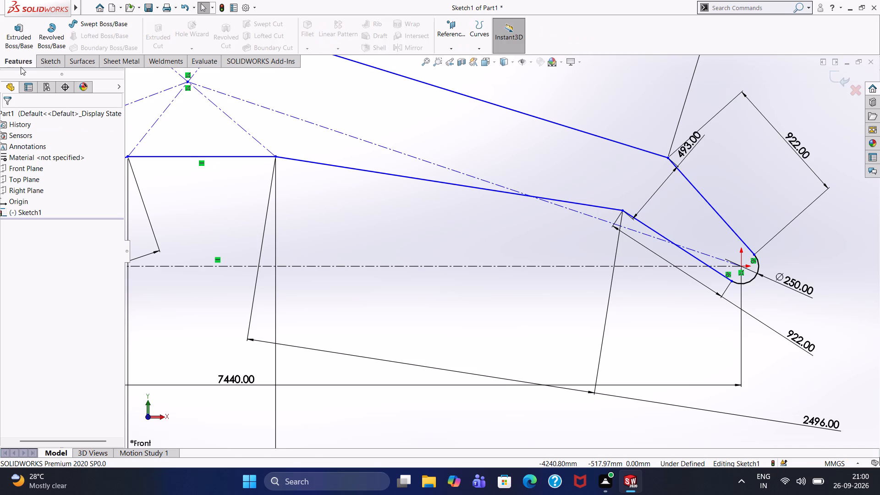
click(26, 36)
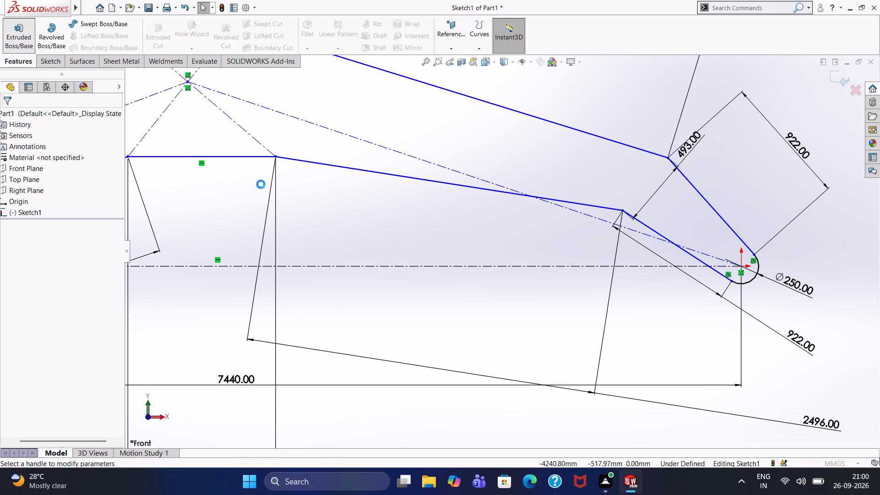
scroll(261, 184, up, 6)
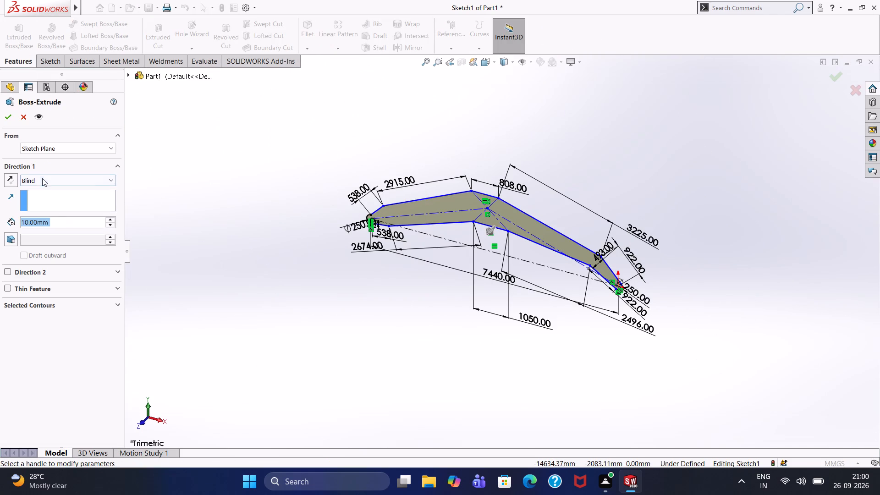
click(42, 178)
click(42, 229)
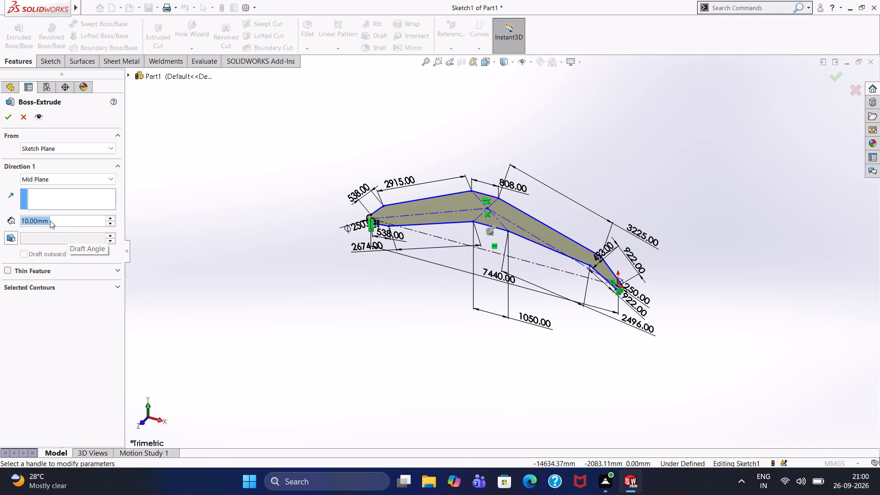
text(981)
key(Return)
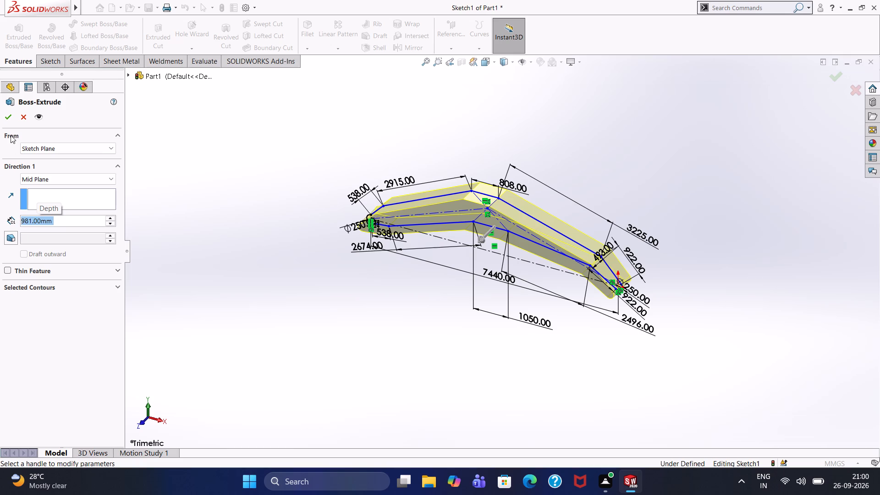
click(8, 121)
click(242, 192)
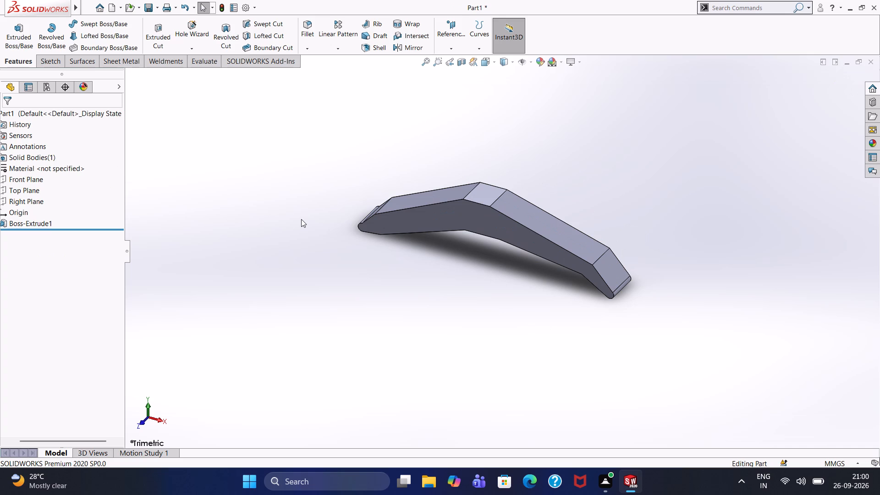
On the long upper face opposite the origin, sketch a horizontal construction centerline about 4153 mm long from the rounded end's edge midpoint to the bend's origin-side edge midpoint.
click(411, 199)
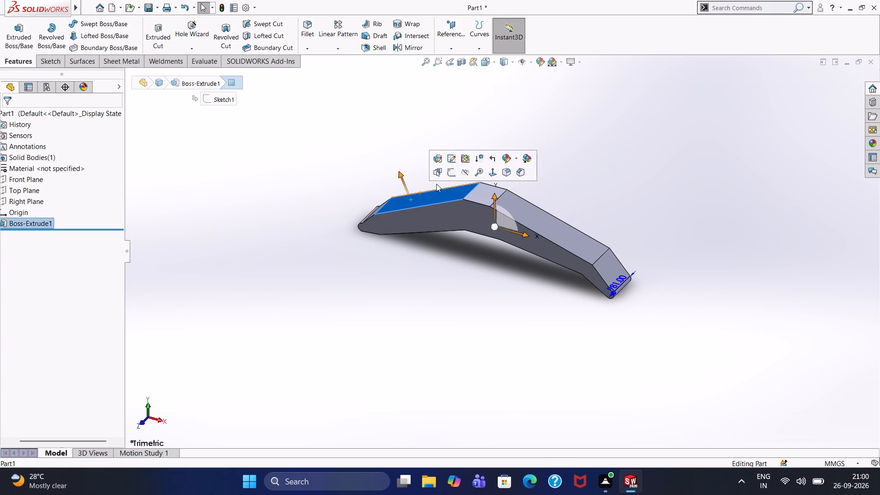
click(450, 170)
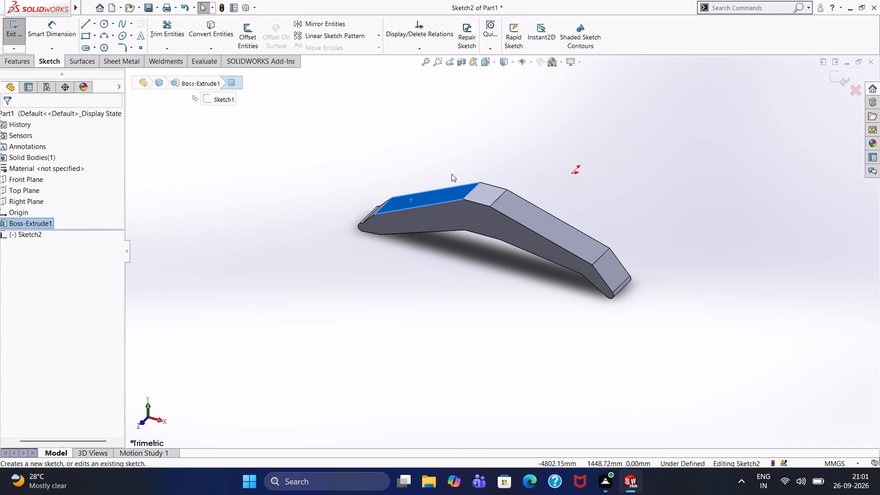
key(ctrl+8)
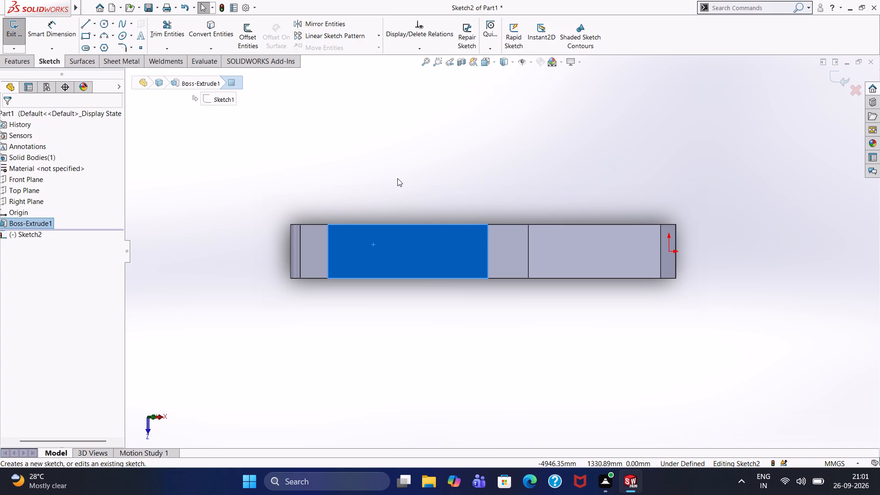
click(286, 172)
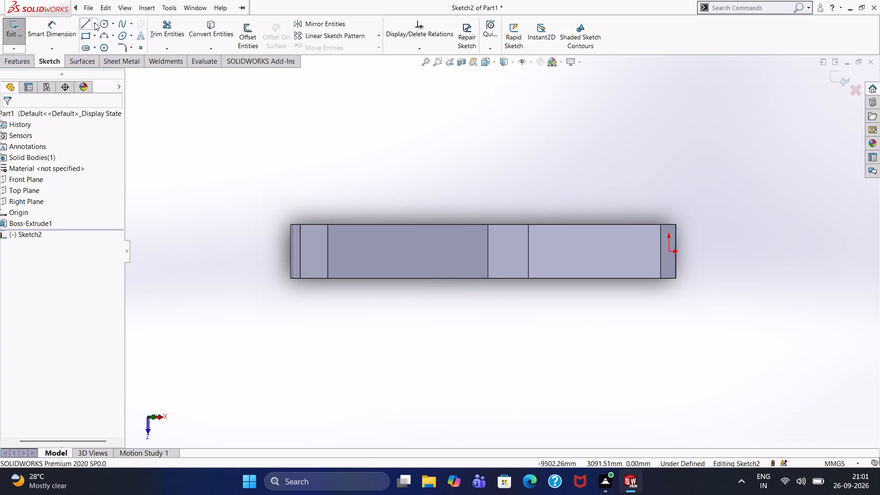
click(94, 22)
click(94, 46)
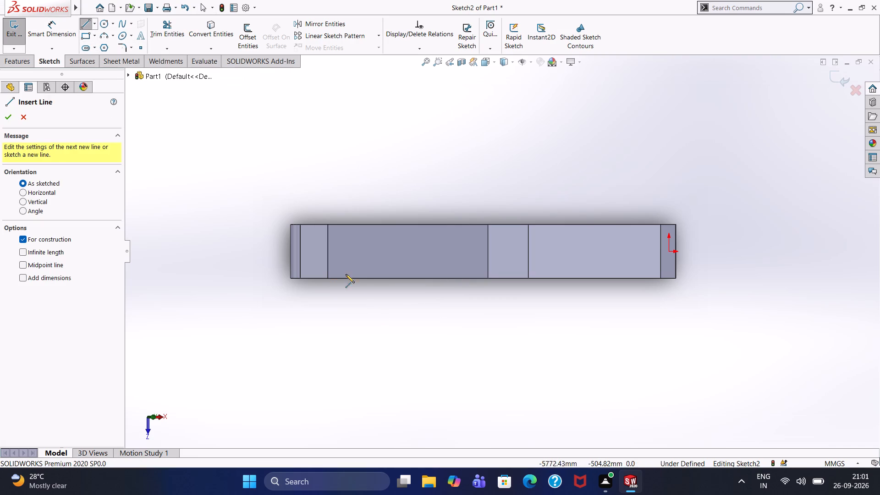
click(301, 252)
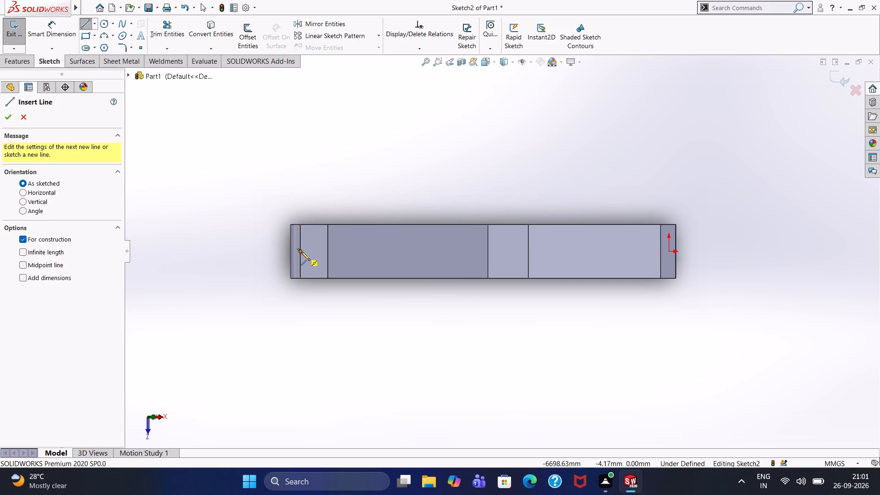
click(528, 251)
right_click(463, 173)
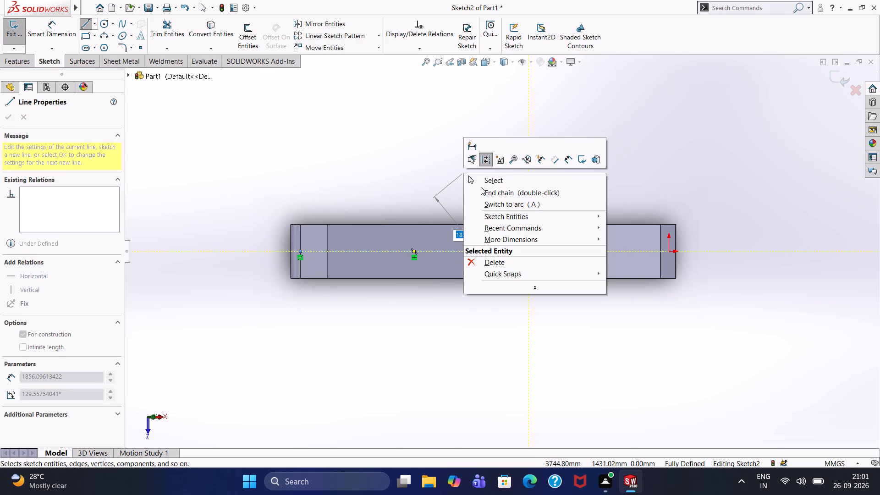
click(483, 183)
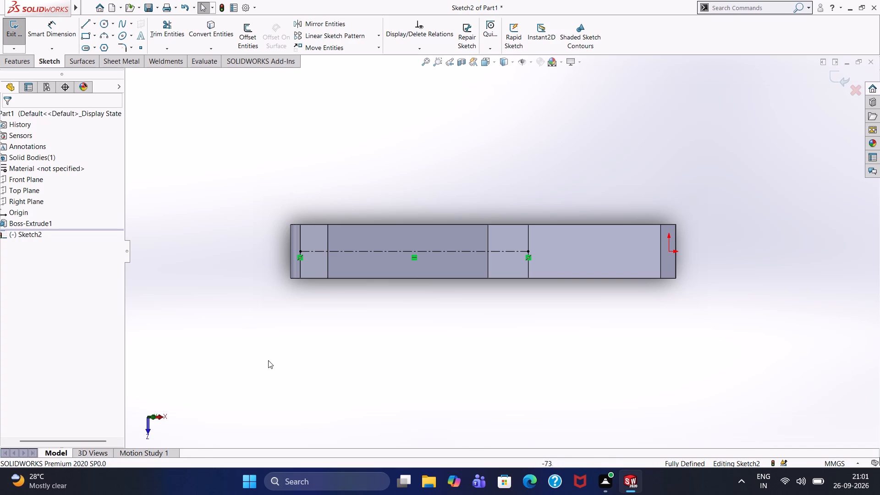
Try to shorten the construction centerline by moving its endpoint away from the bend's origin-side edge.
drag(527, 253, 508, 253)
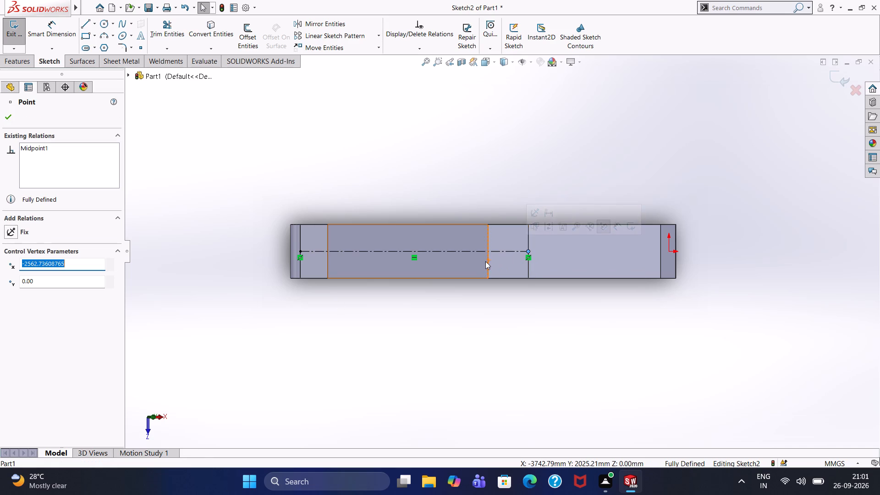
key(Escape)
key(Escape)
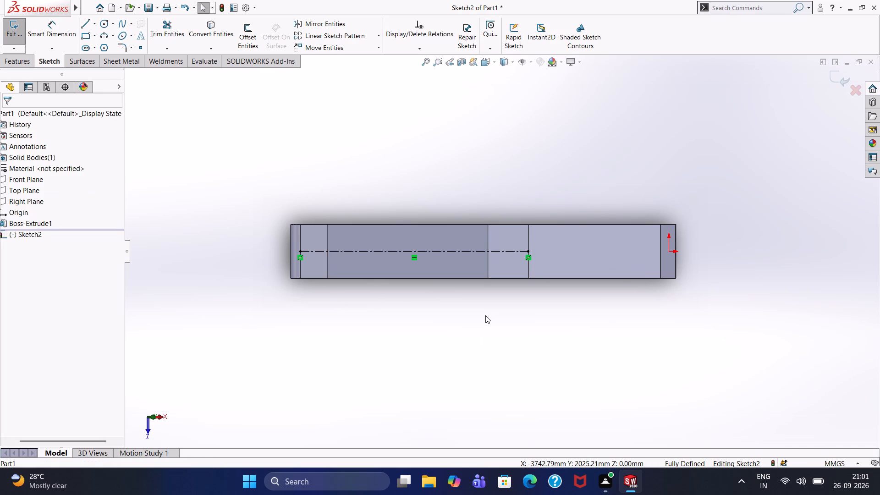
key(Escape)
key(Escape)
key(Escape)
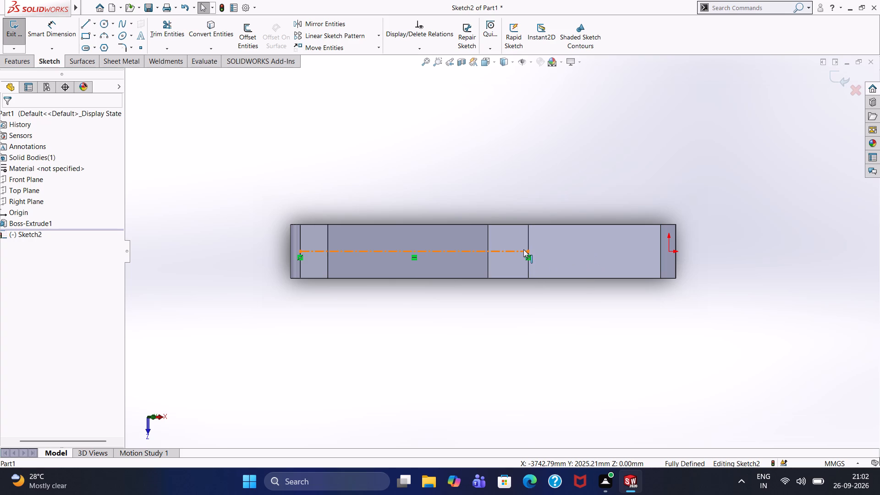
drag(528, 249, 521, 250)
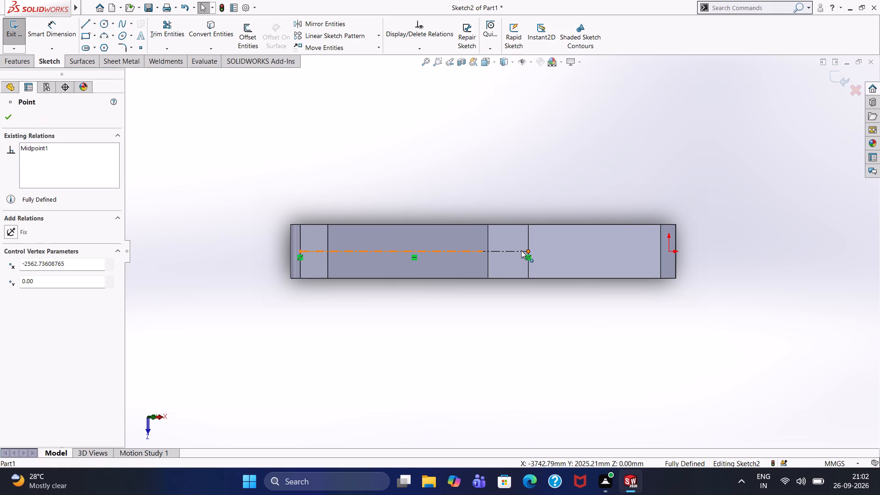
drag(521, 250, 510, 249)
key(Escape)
Undo the centerline and redraw it horizontally about 3838 mm long from the rounded end's edge midpoint, stopping short of the bend's origin-side edge.
key(ctrl+z)
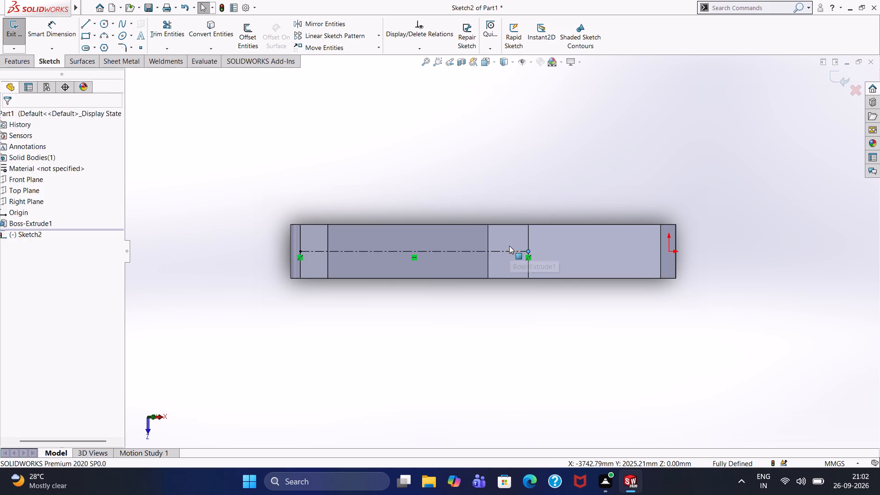
key(ctrl+z)
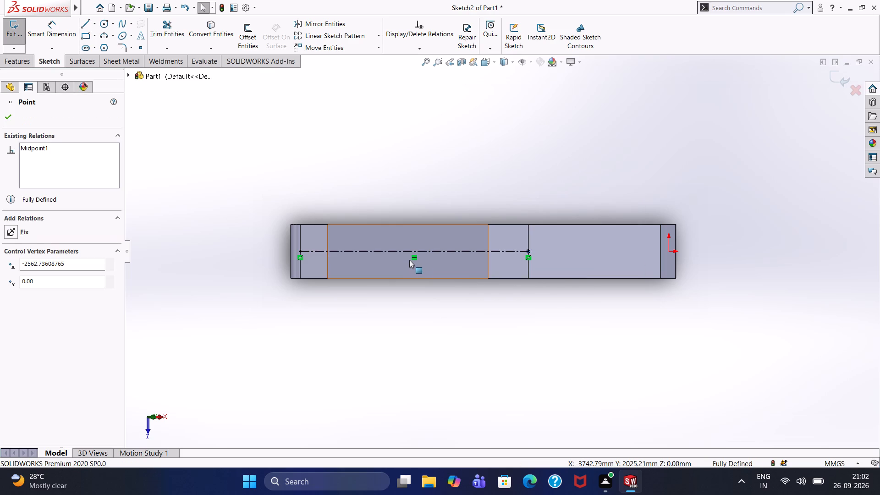
key(ctrl+z)
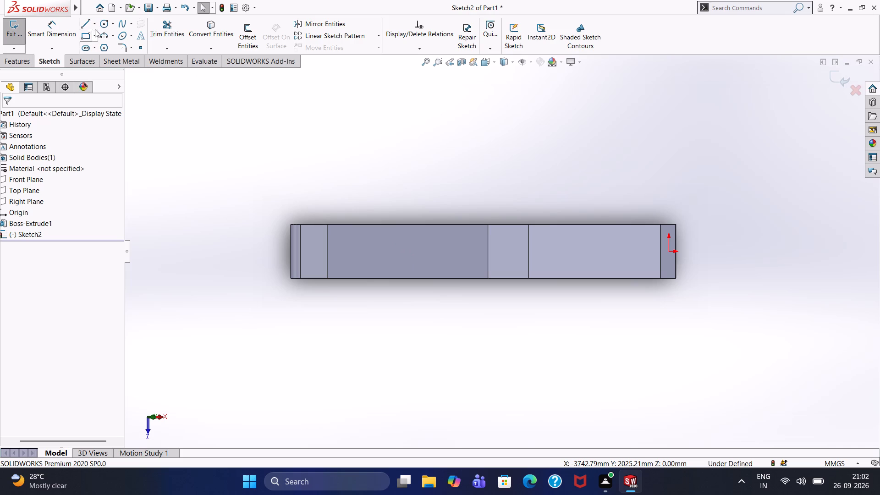
click(94, 27)
click(106, 46)
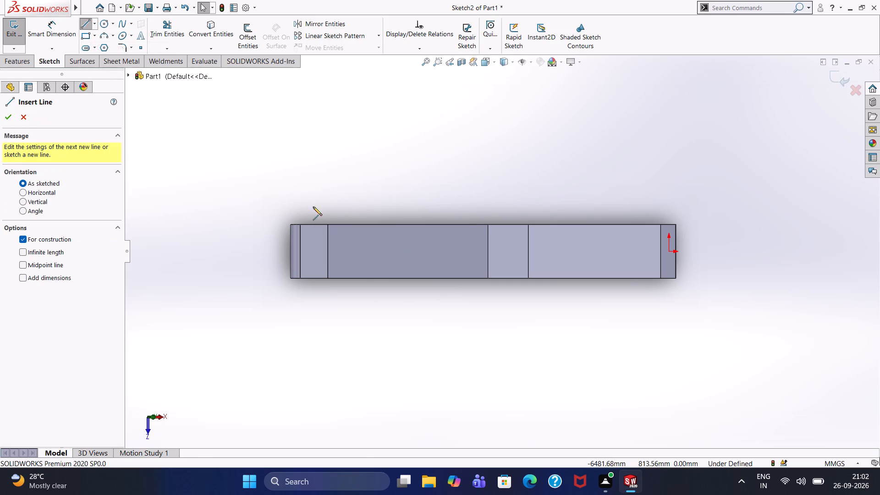
click(300, 253)
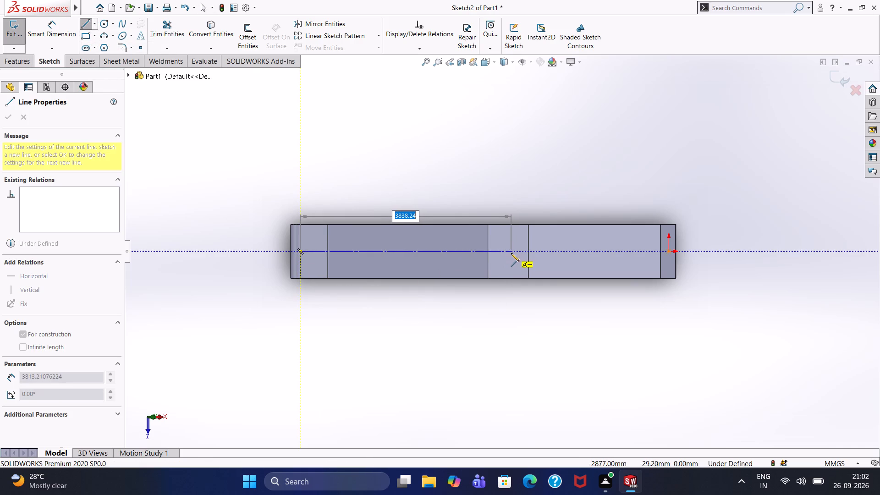
click(511, 253)
right_click(508, 192)
click(512, 197)
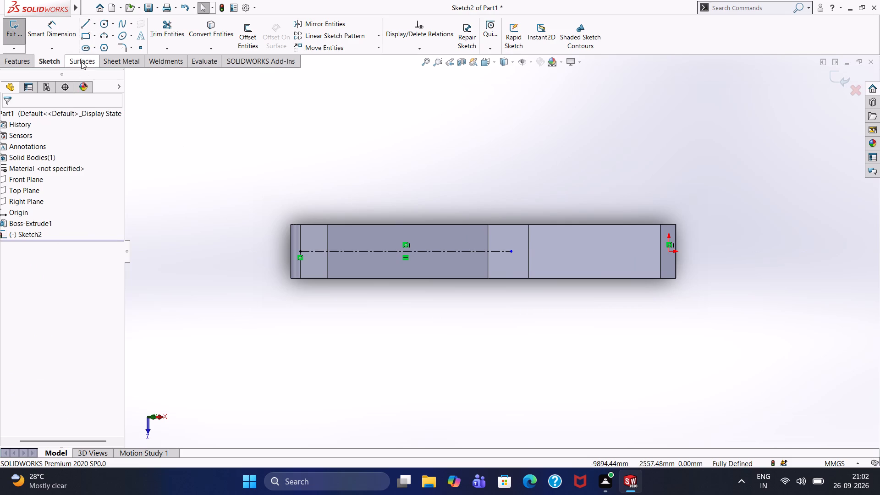
Sketch a half profile at the rounded end: 358 mm along the end edge, 528 mm horizontal, 302 mm slanted, and 252 mm vertical to the centerline, all approximate.
click(83, 26)
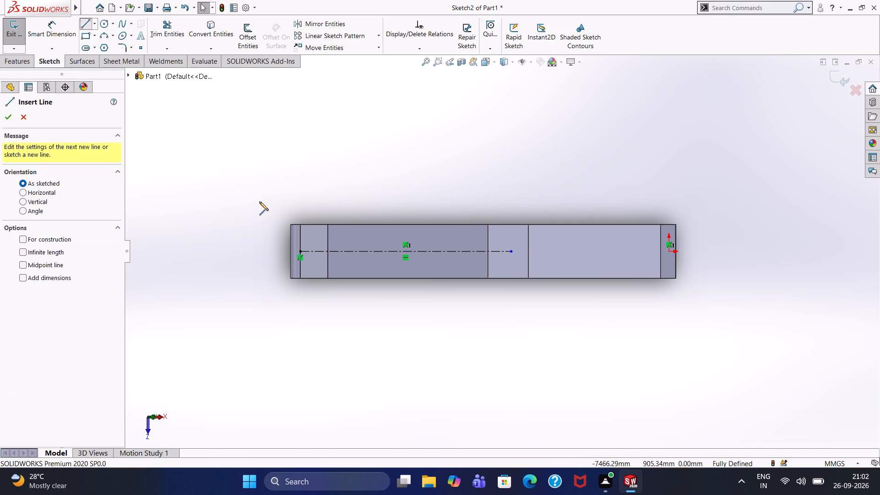
scroll(259, 202, down, 2)
scroll(369, 340, down, 3)
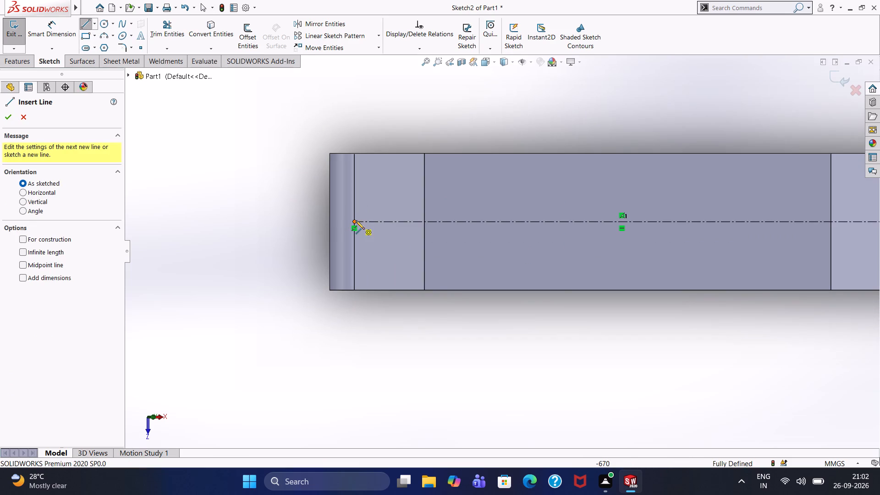
click(330, 221)
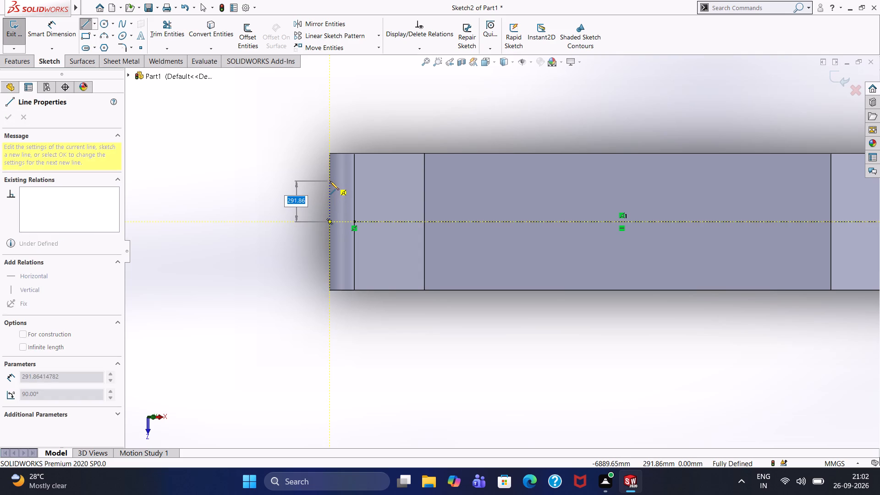
click(330, 172)
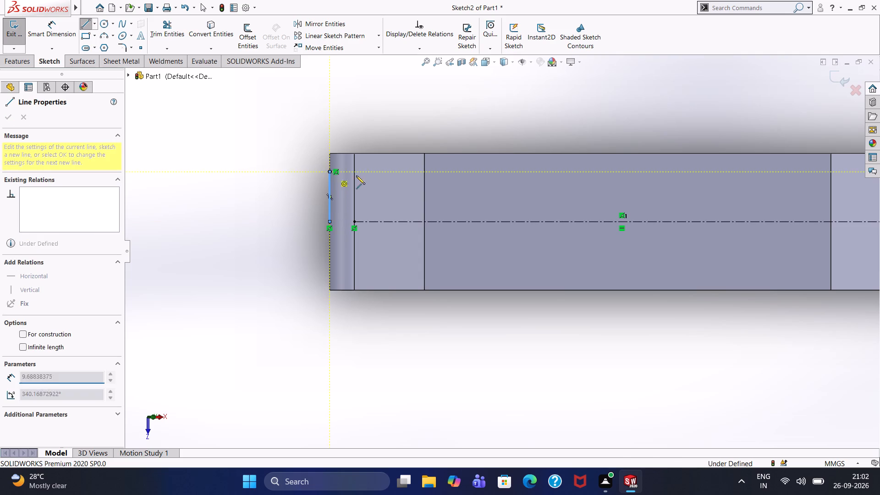
click(403, 171)
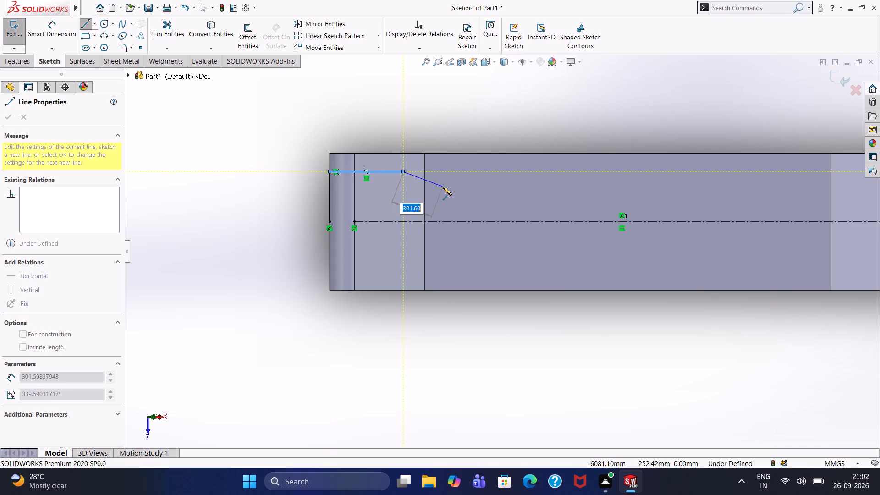
click(443, 187)
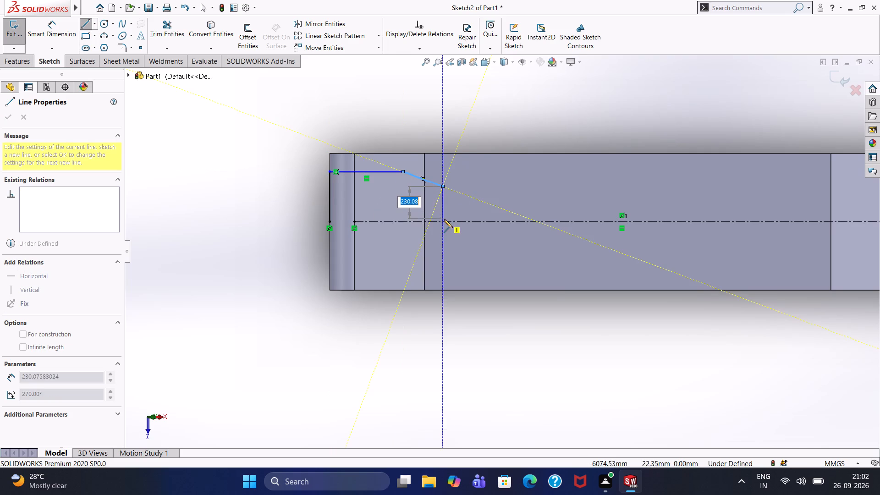
click(444, 220)
right_click(460, 197)
click(463, 200)
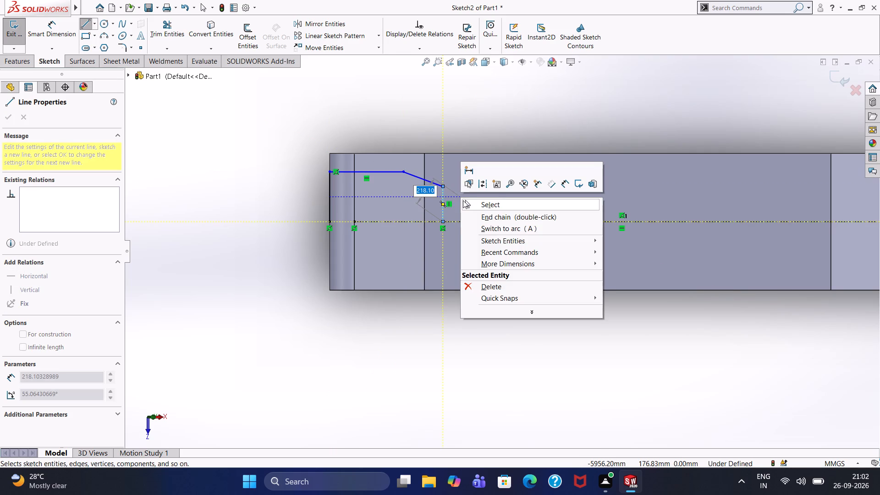
Mirror the four half-profile lines about the construction centerline to close the profile at the rounded end.
click(337, 25)
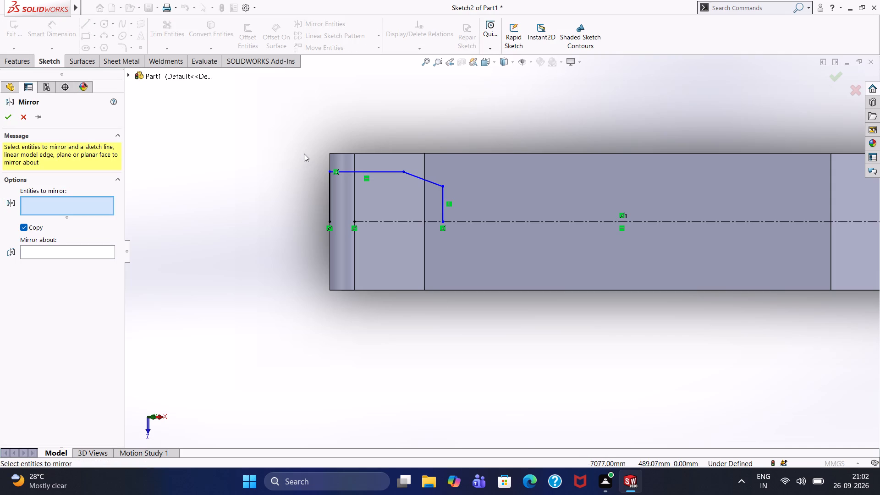
drag(304, 154, 456, 219)
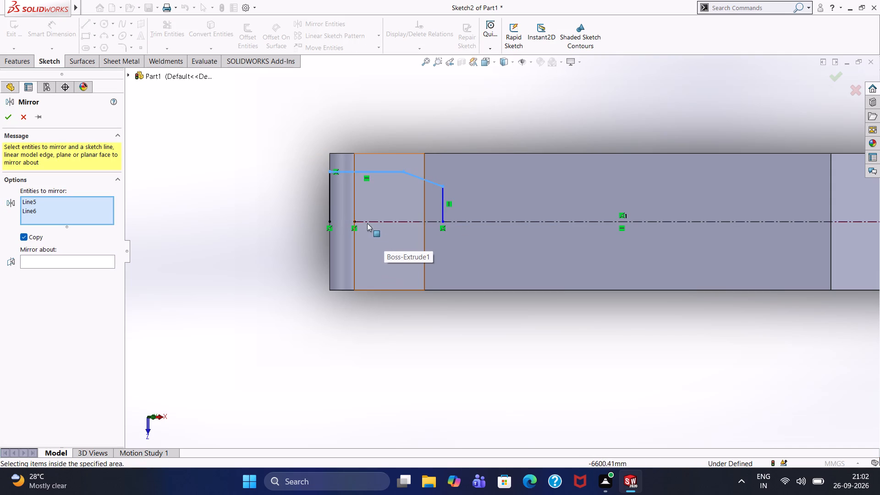
click(330, 204)
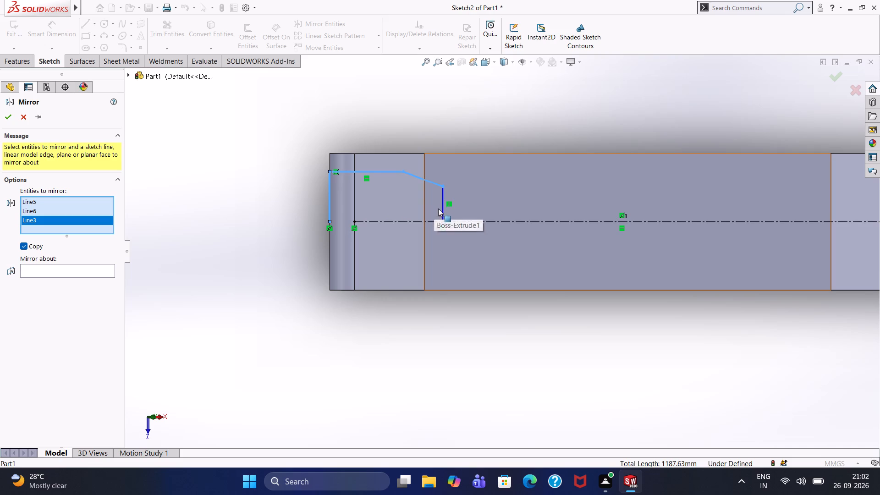
click(440, 209)
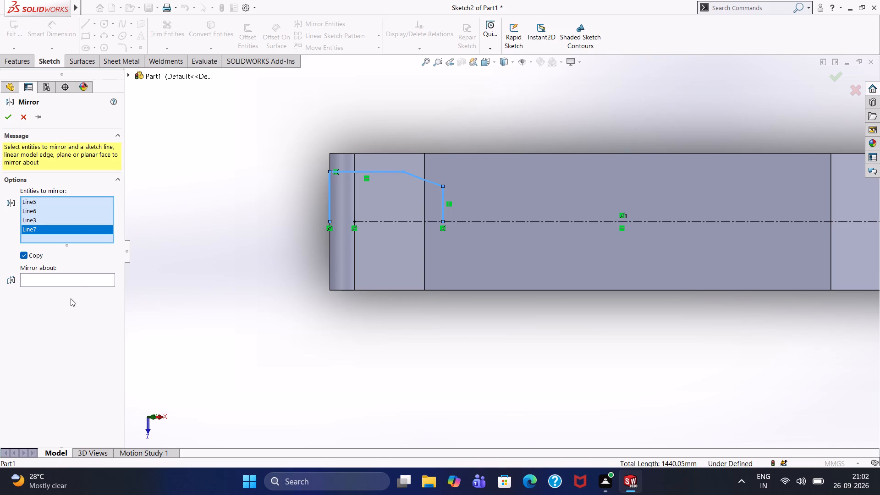
click(81, 282)
click(393, 222)
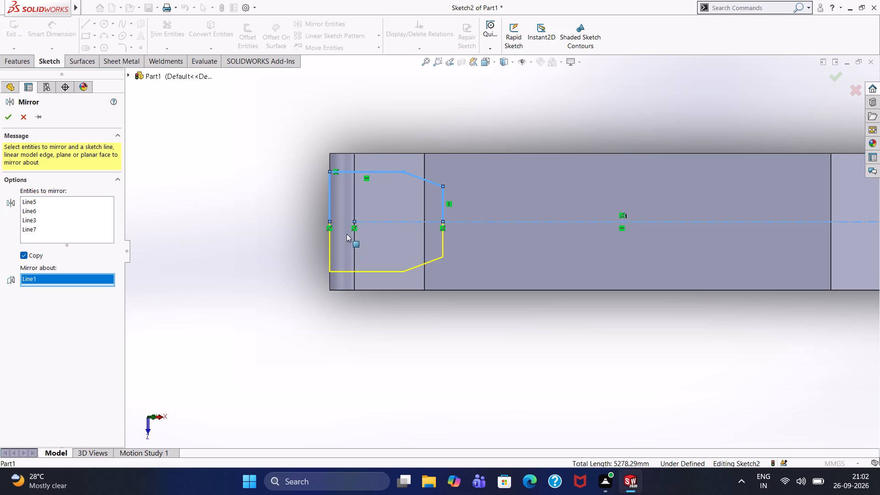
click(11, 119)
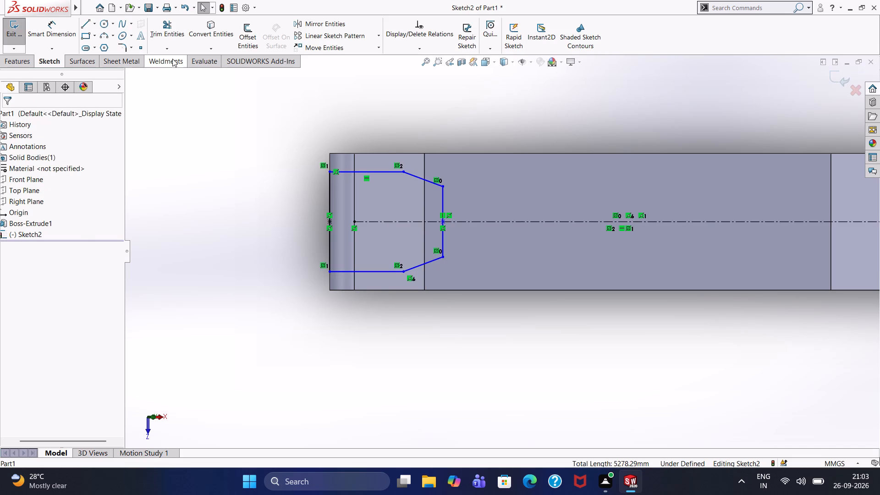
Dimension the profile's full width along the arm's outer end edge to 777 mm.
click(66, 25)
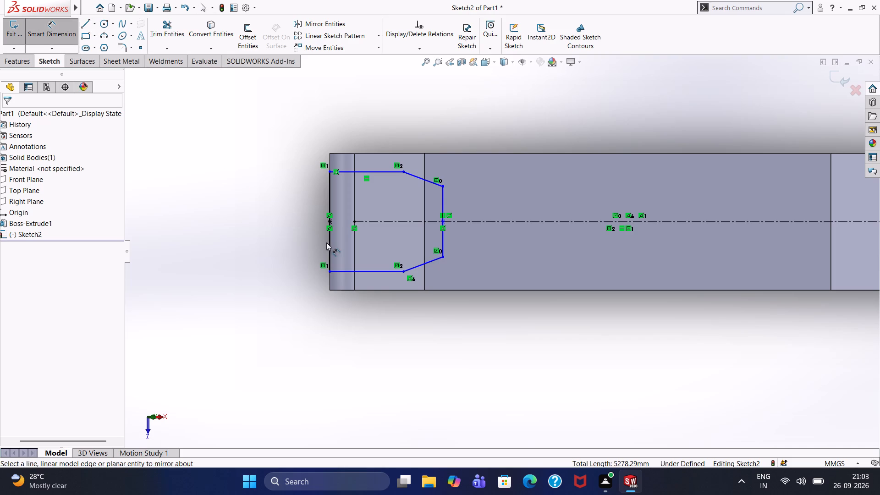
click(330, 245)
click(290, 231)
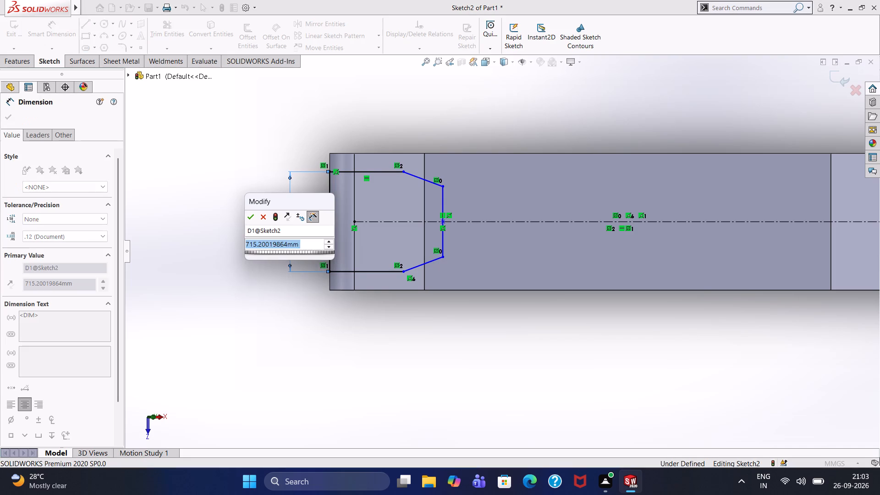
text(777)
key(Return)
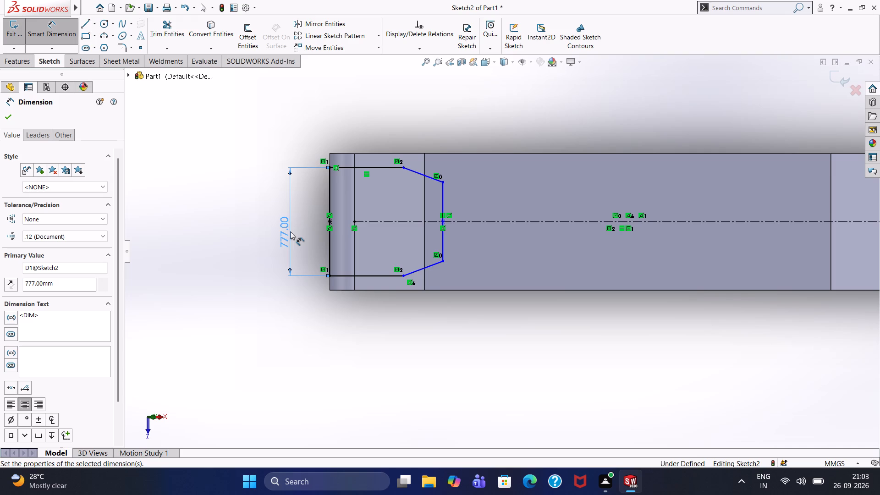
Dimension the profile's full width at its narrower inner end to 560.5 mm.
click(442, 238)
click(488, 225)
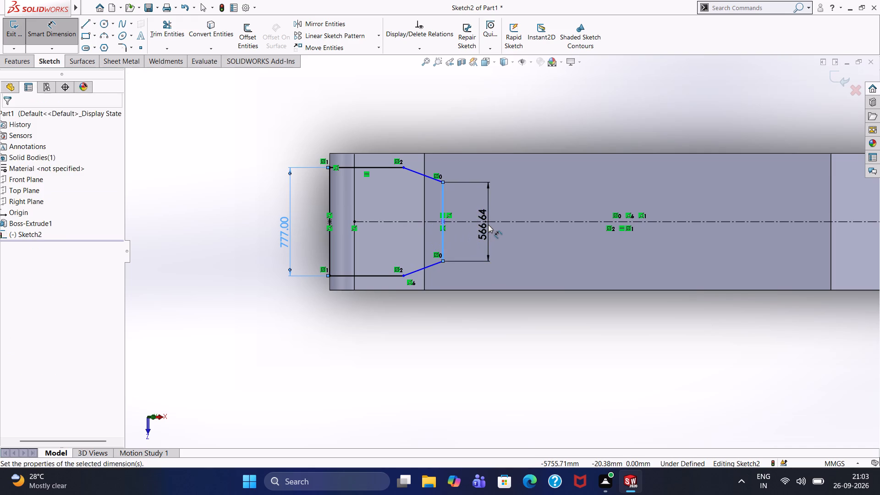
text(560.5)
key(Return)
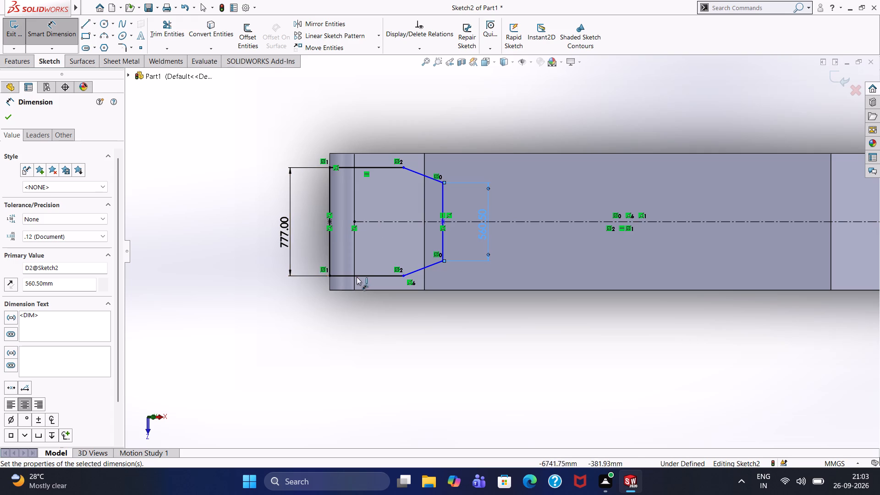
Dimension the profile's straight horizontal side line to 584 mm.
click(368, 275)
click(363, 319)
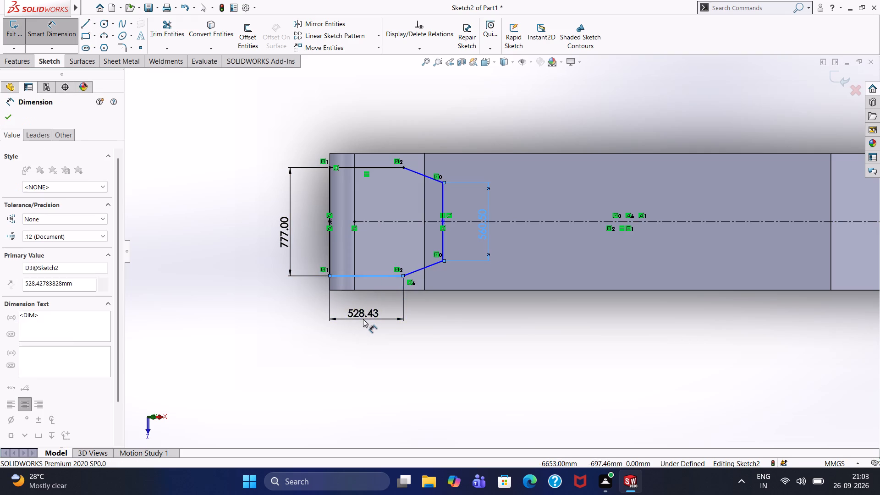
key(5)
text(84)
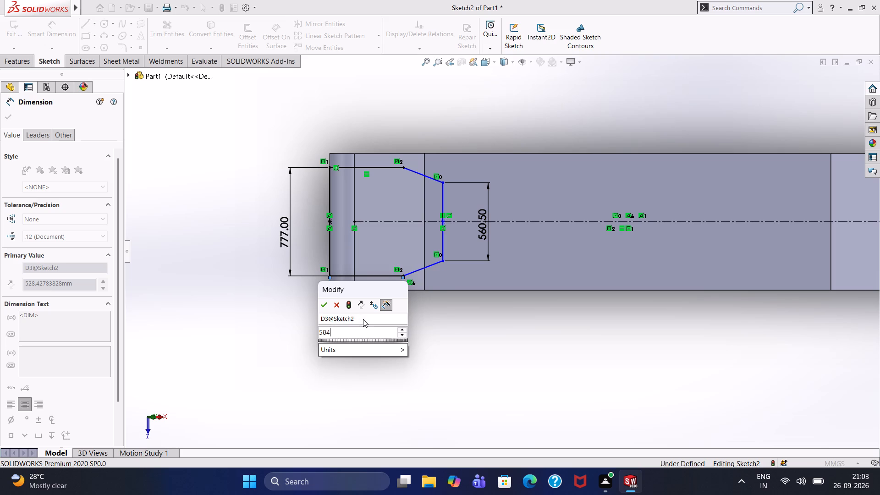
key(Return)
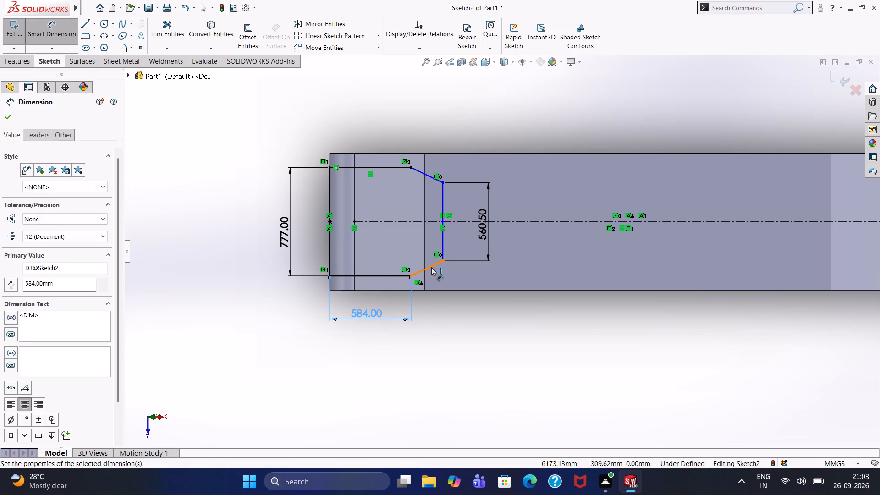
Dimension the horizontal span of the profile's slanted corner line to 157 mm.
click(431, 267)
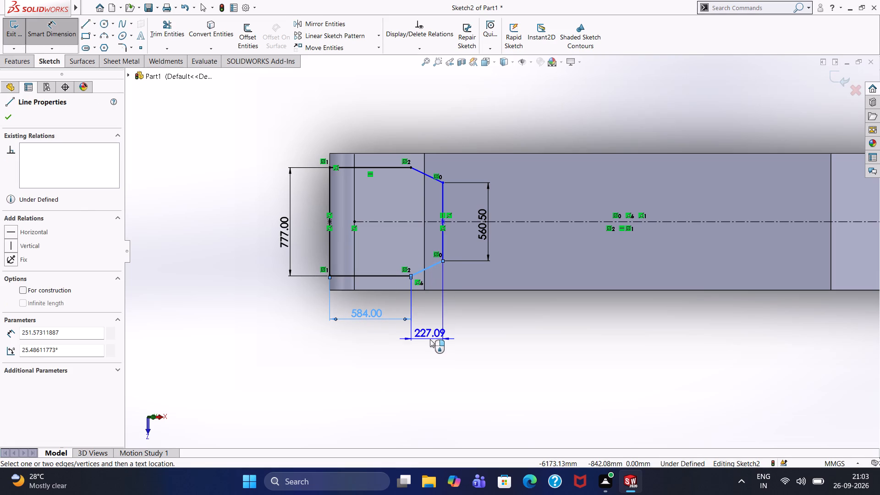
click(430, 339)
text(157)
key(Return)
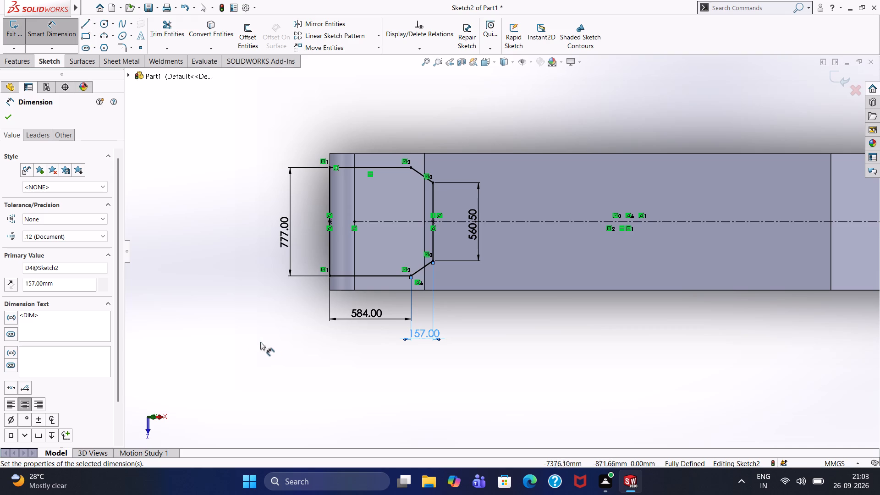
click(14, 121)
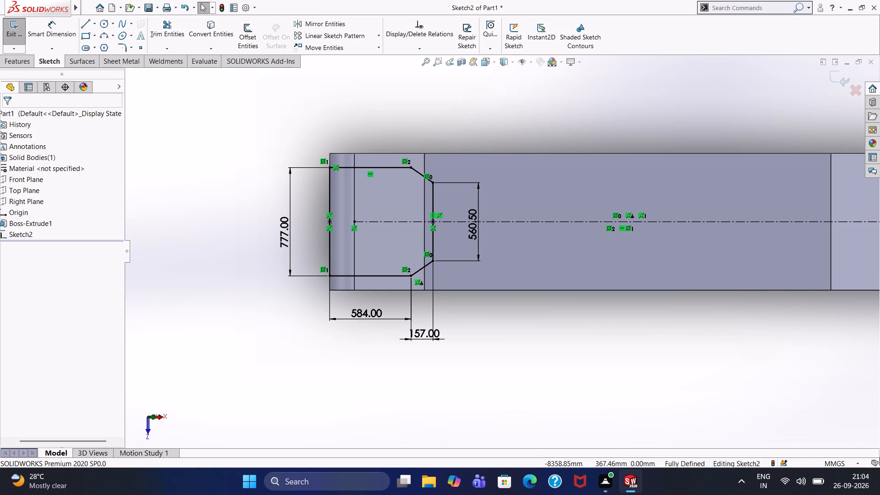
Cut-extrude the chamfered-corner slot profile through the arm's end with a blind depth of 981 mm.
click(20, 61)
click(150, 31)
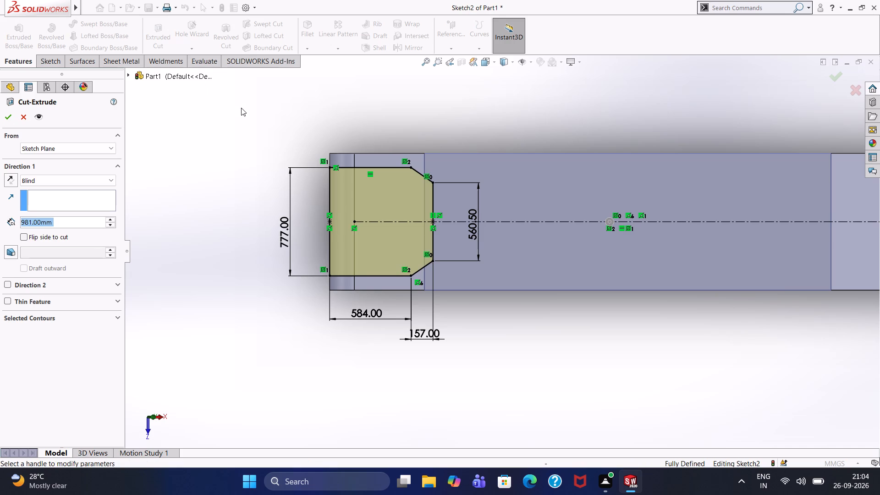
middle_drag(233, 150, 228, 110)
middle_click(228, 110)
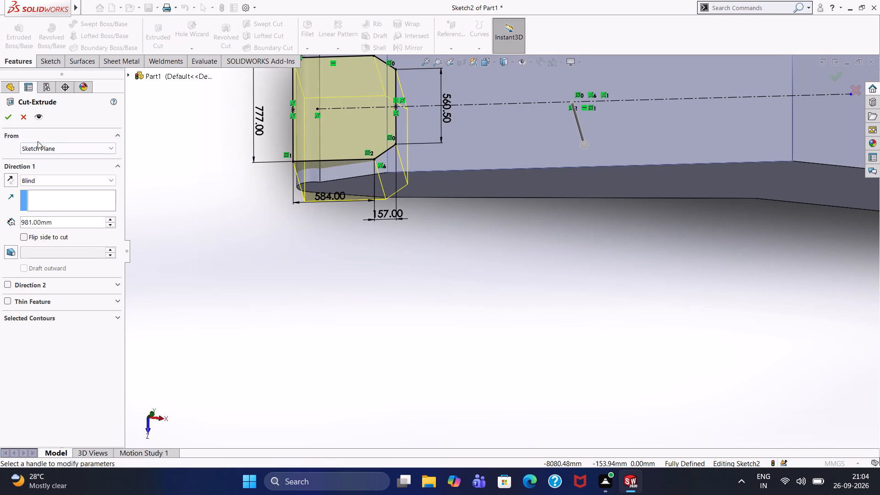
click(9, 118)
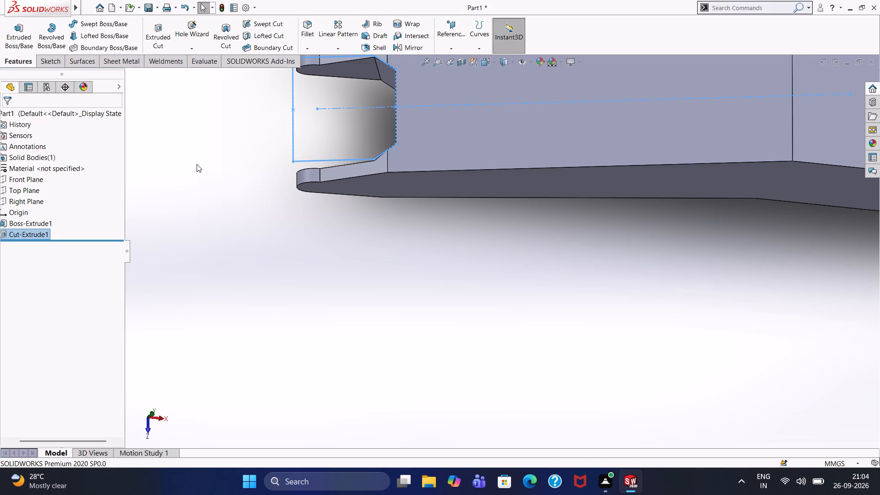
click(206, 157)
Start a sketch on the long flat face beside the fork slot and draw a horizontal centerline from the slot's inner edge midpoint past the bend.
middle_drag(272, 135, 279, 149)
scroll(279, 149, down, 1)
scroll(279, 149, up, 2)
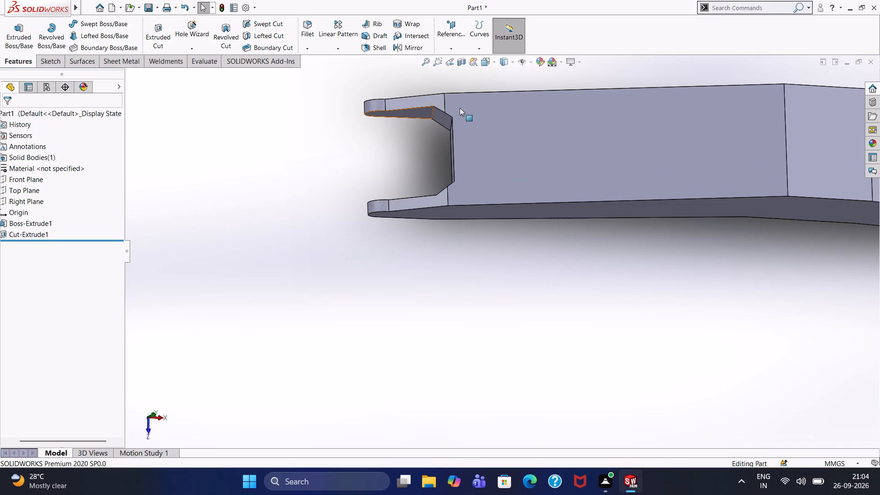
click(538, 138)
key(Escape)
click(532, 169)
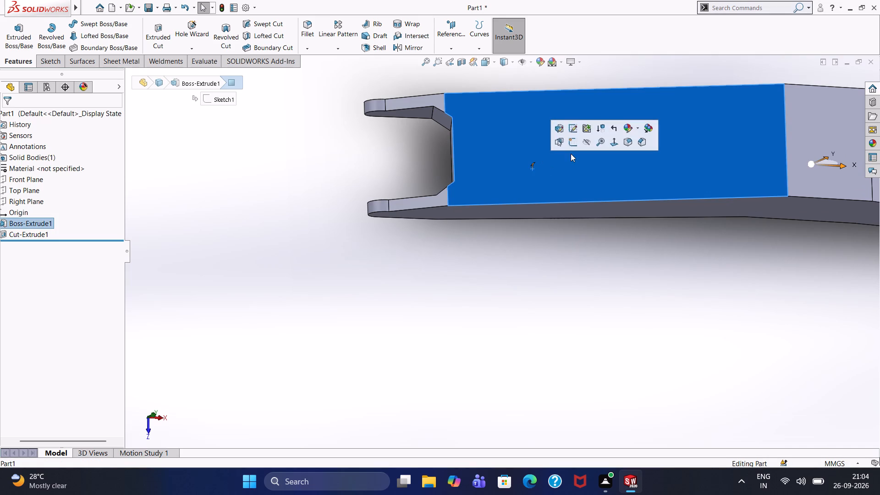
click(575, 148)
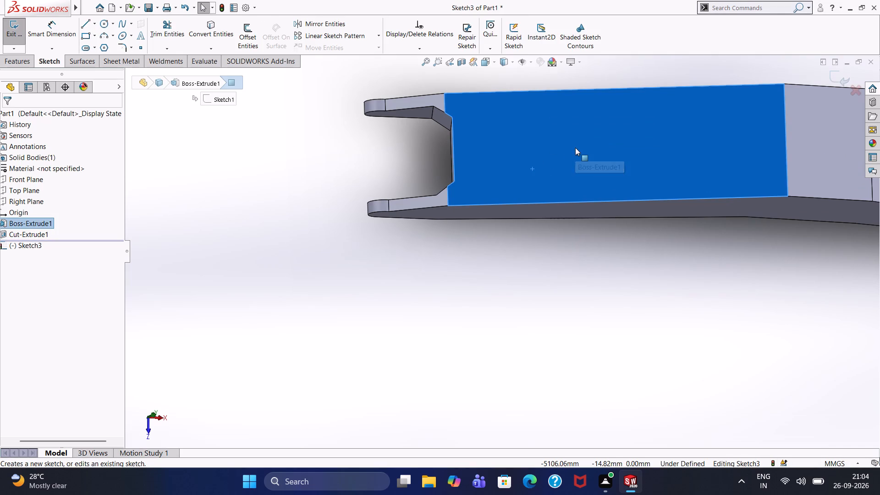
key(ctrl+8)
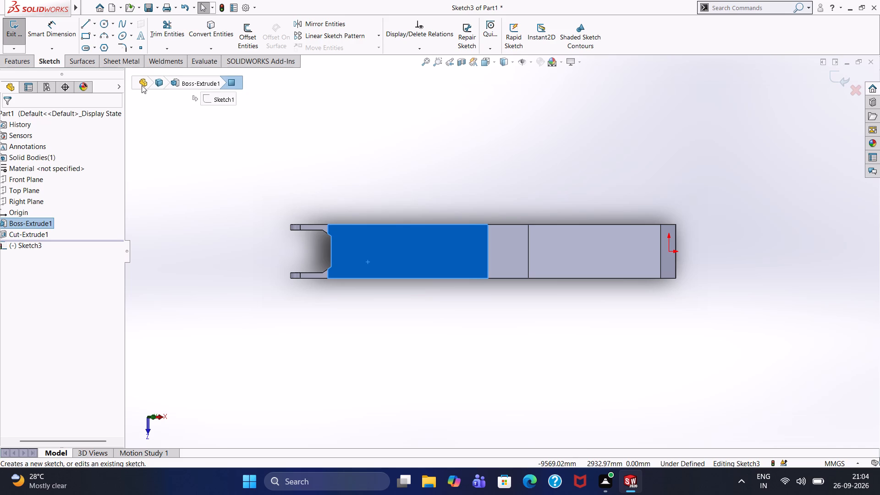
click(95, 23)
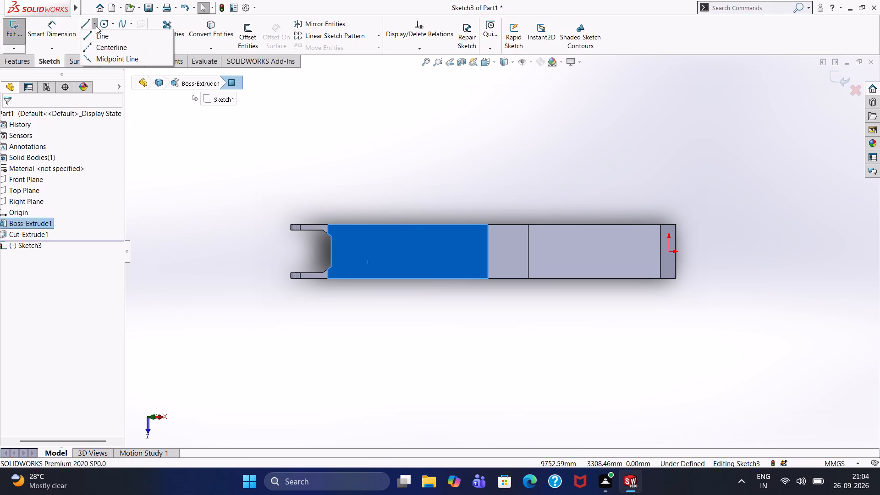
click(104, 46)
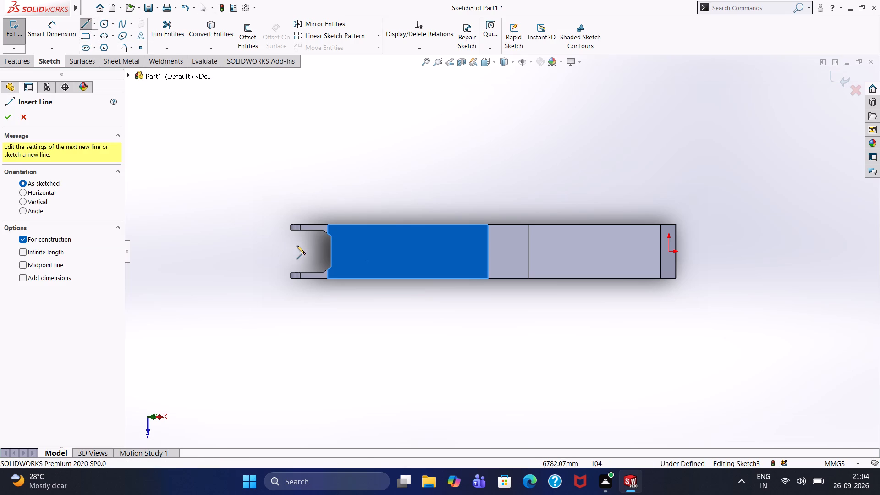
click(330, 252)
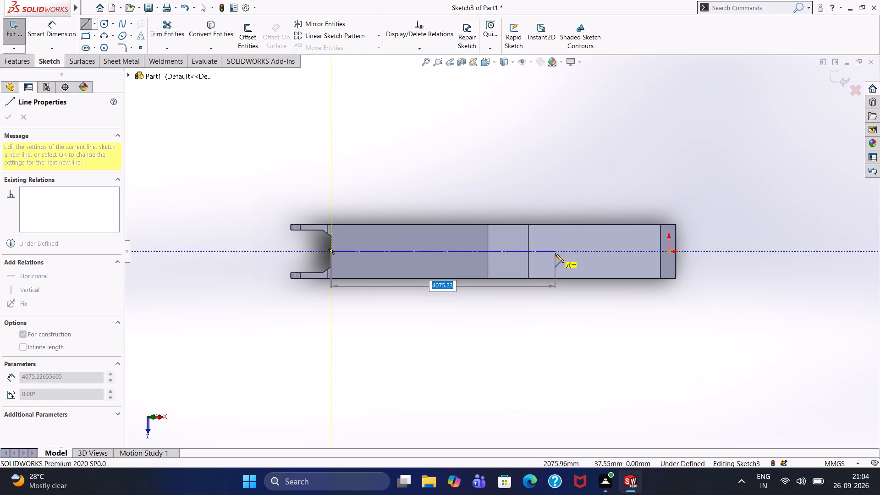
click(562, 253)
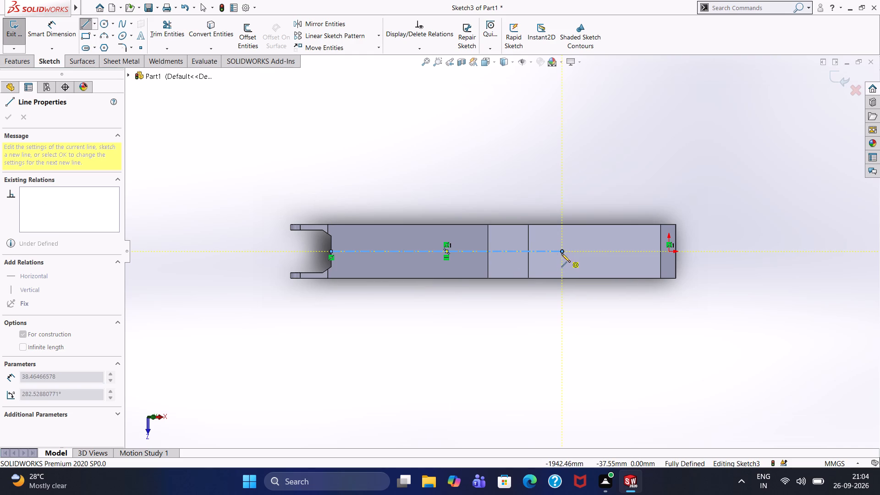
right_click(526, 178)
click(528, 187)
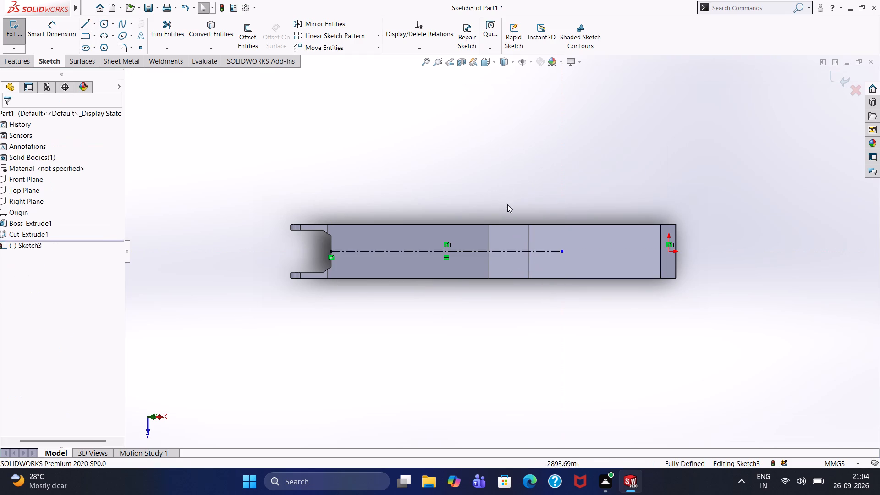
Sketch a line about 165 mm long along the face's bend edge, starting at its upper corner and running toward the centerline.
scroll(507, 204, up, 3)
scroll(497, 293, down, 3)
scroll(494, 247, down, 4)
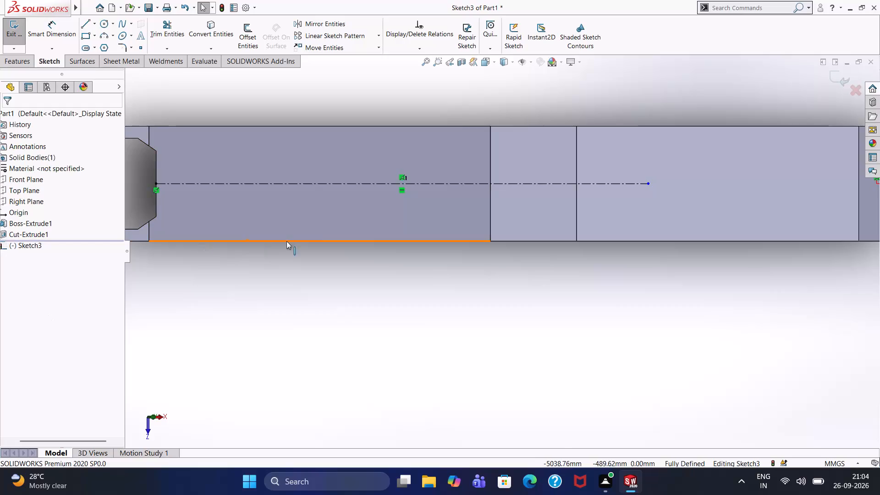
scroll(371, 203, up, 3)
scroll(486, 224, down, 1)
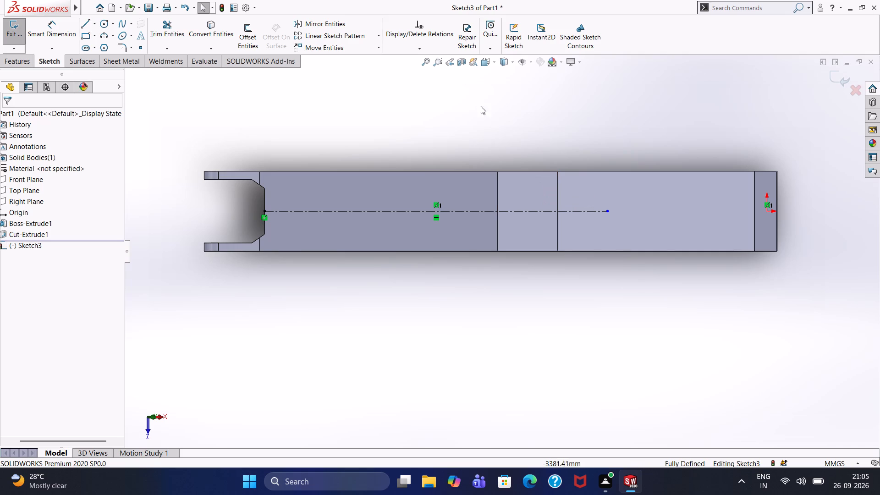
click(87, 21)
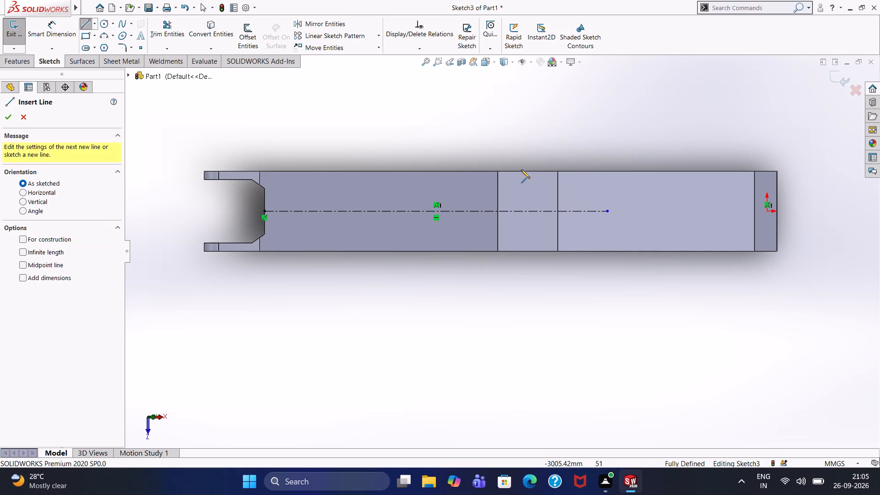
click(498, 171)
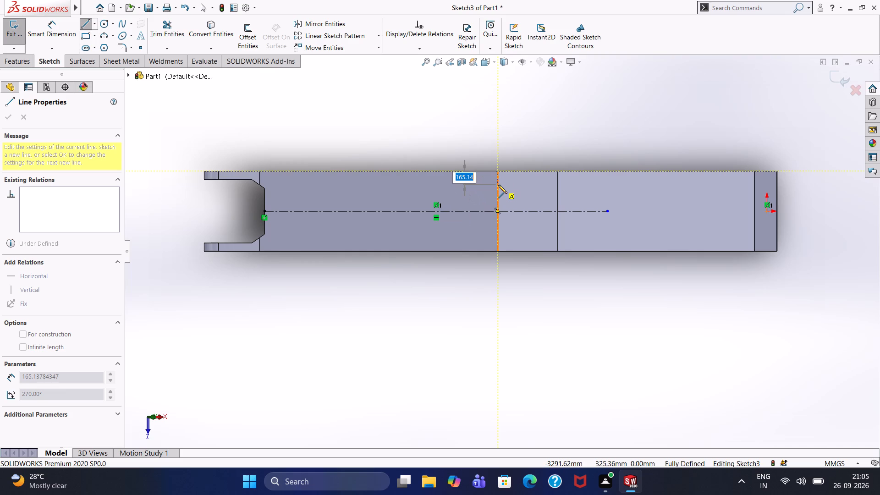
click(498, 185)
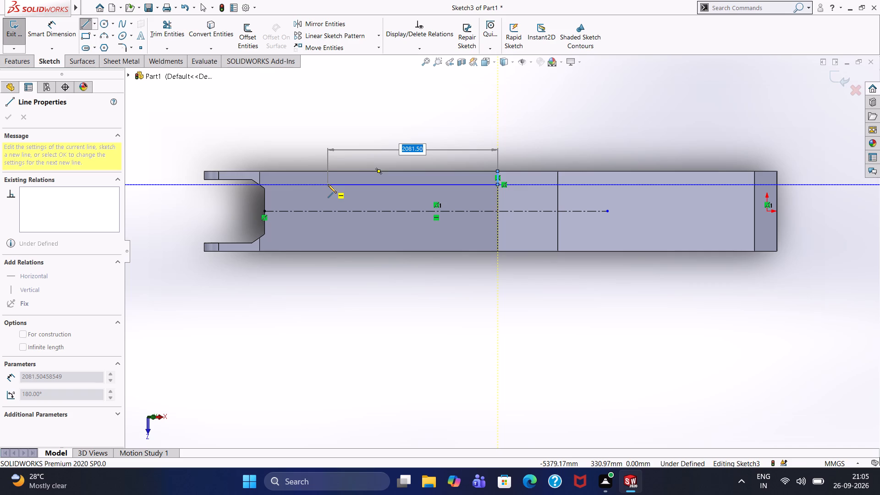
double_click(328, 184)
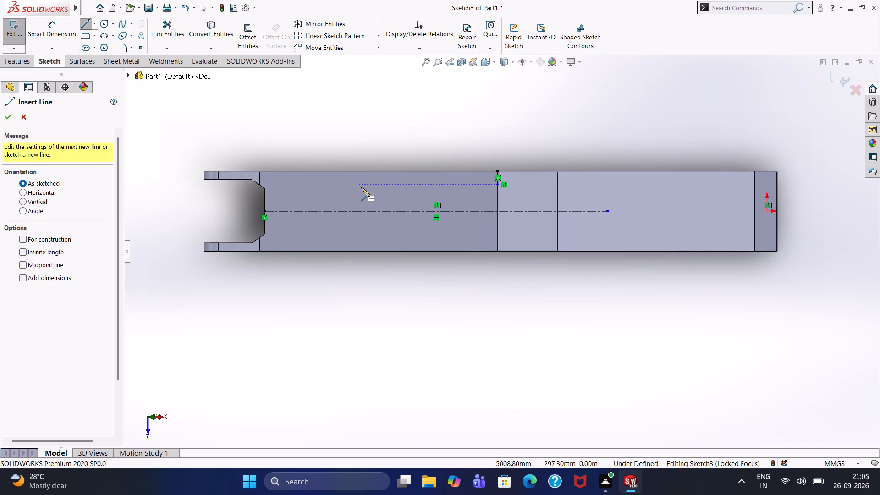
key(Escape)
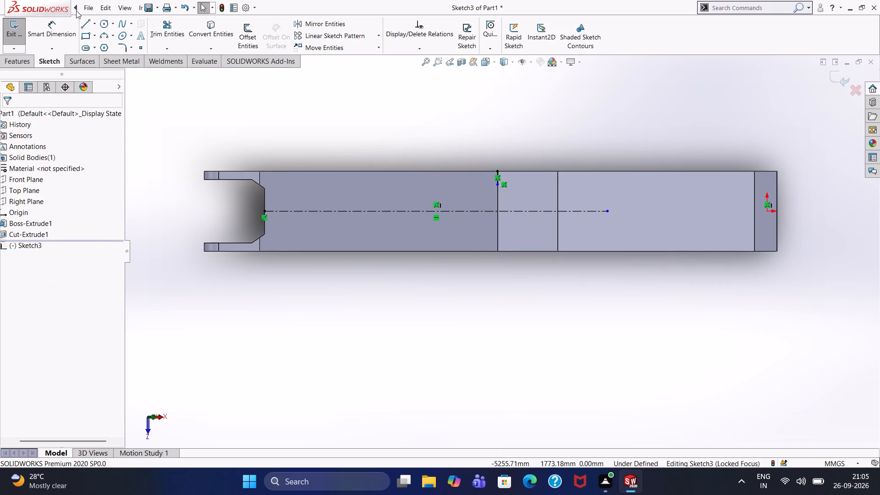
click(286, 109)
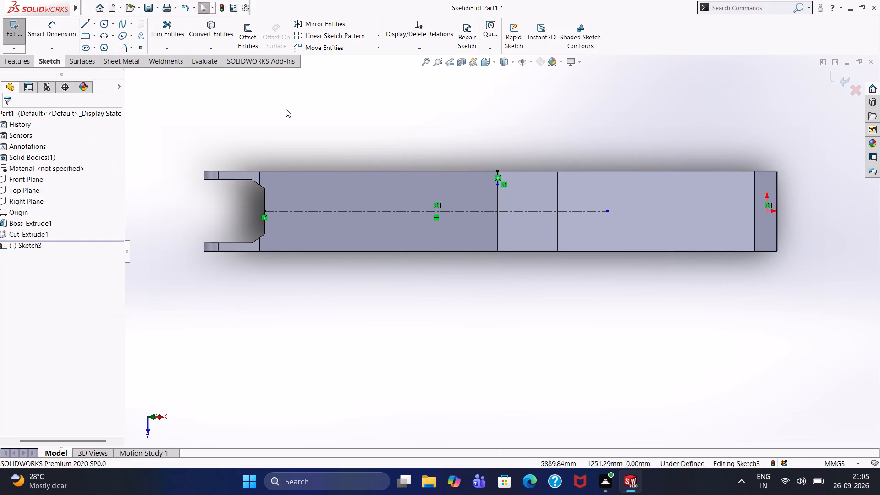
Close the side profile with a horizontal line about 1969 mm long, a slanted line to the face's outer edge, and an edge line about 2817 mm long.
click(87, 26)
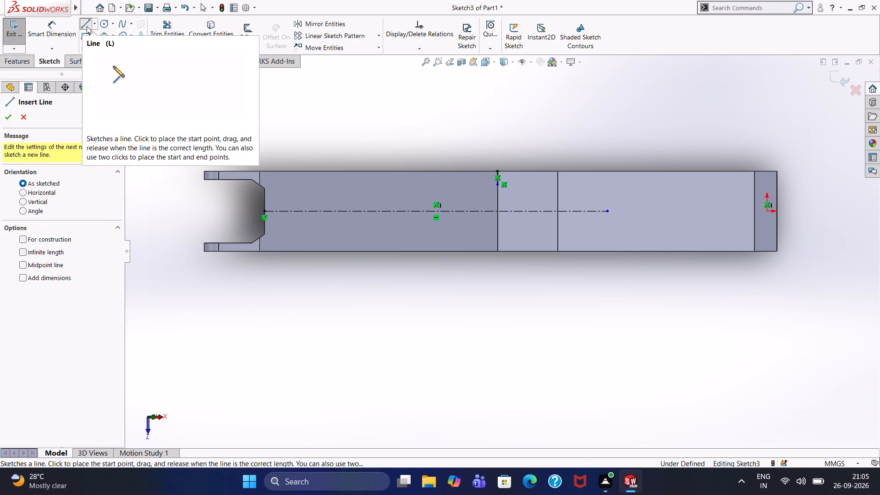
click(497, 186)
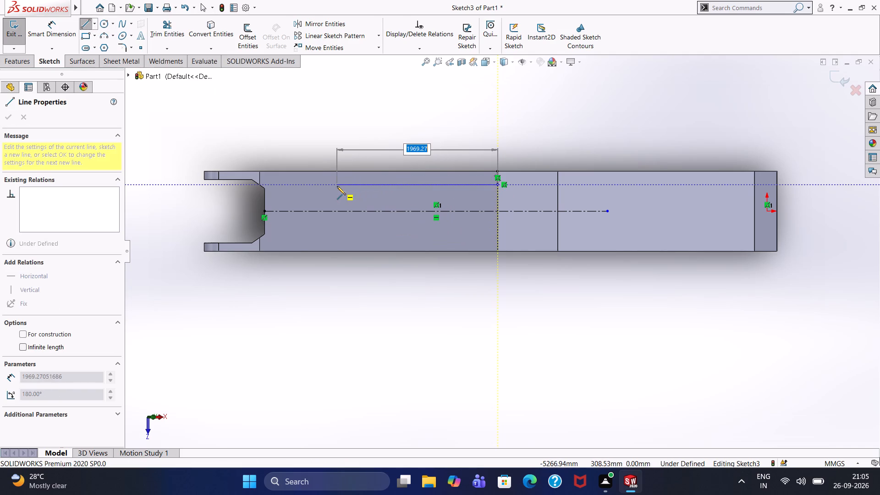
click(337, 186)
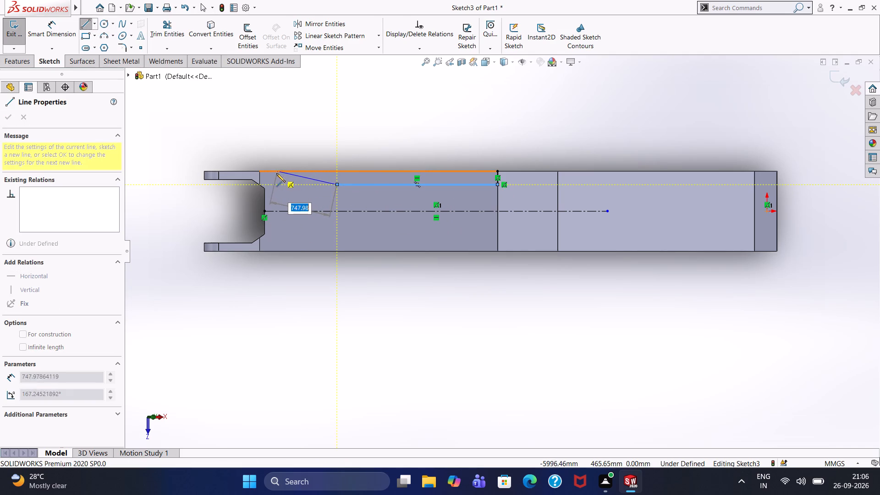
click(268, 172)
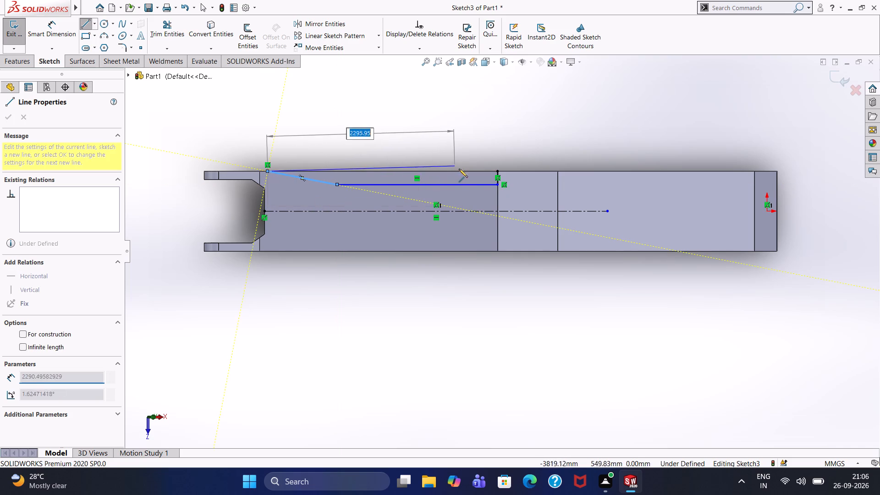
click(497, 171)
right_click(483, 134)
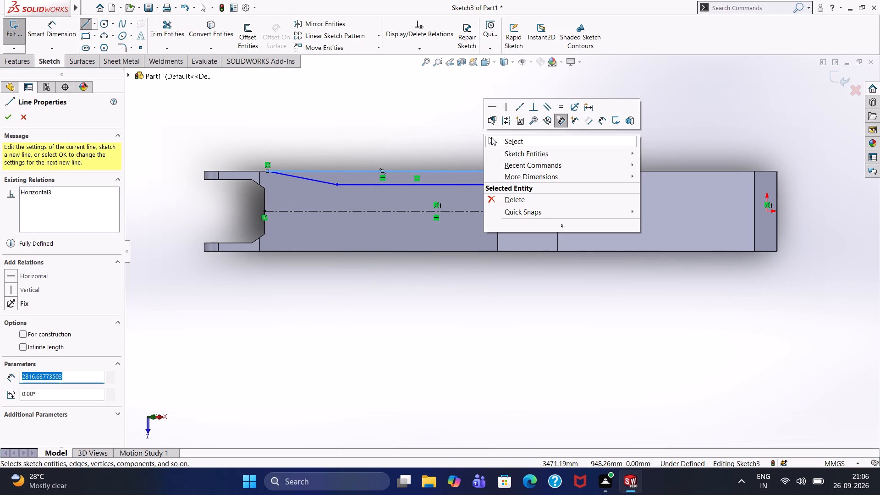
click(494, 138)
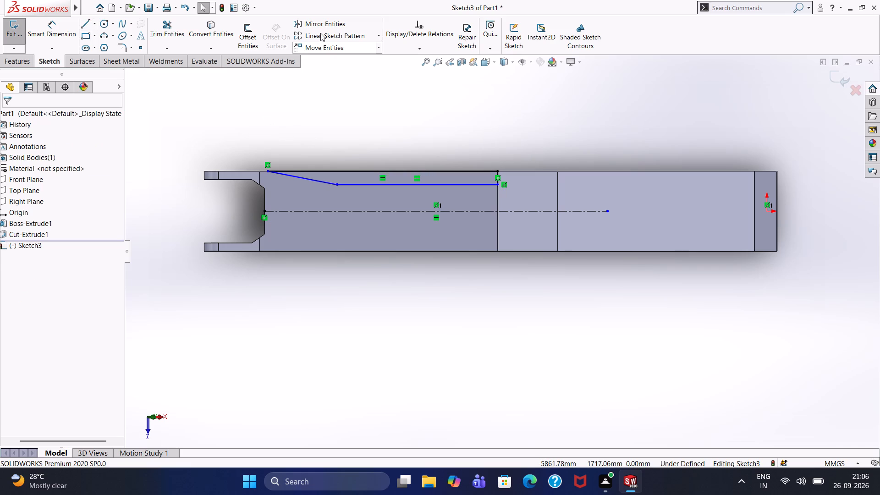
Mirror the four lines of the side profile about the horizontal centerline, keeping the originals.
click(328, 23)
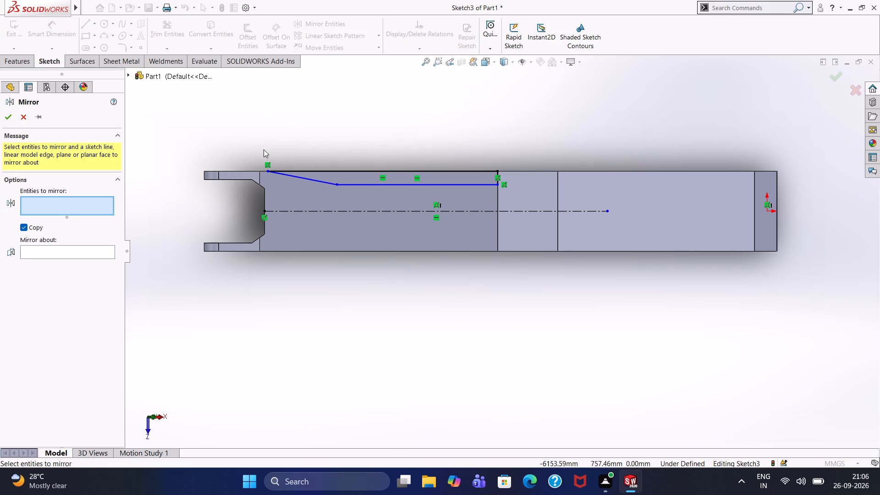
drag(256, 146, 458, 190)
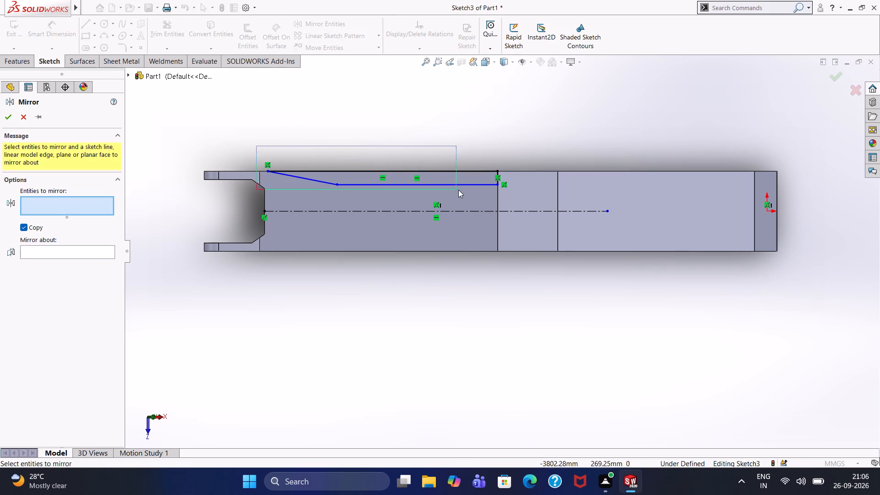
drag(458, 190, 501, 193)
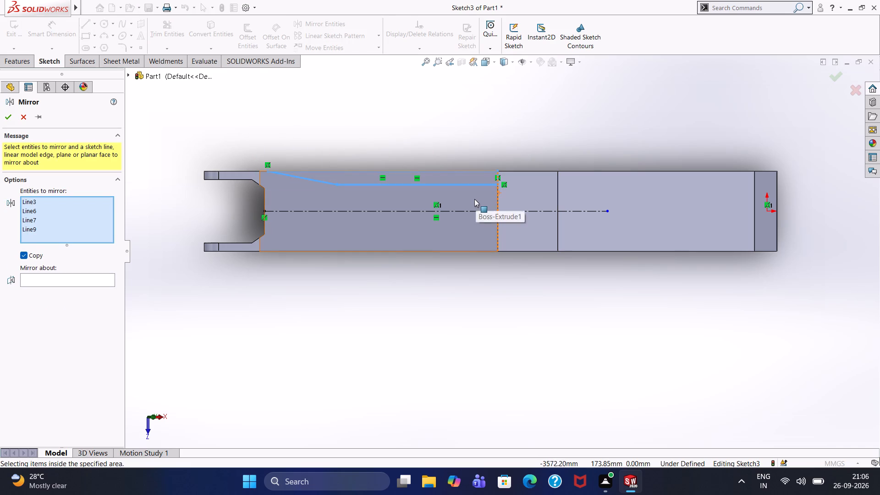
click(68, 286)
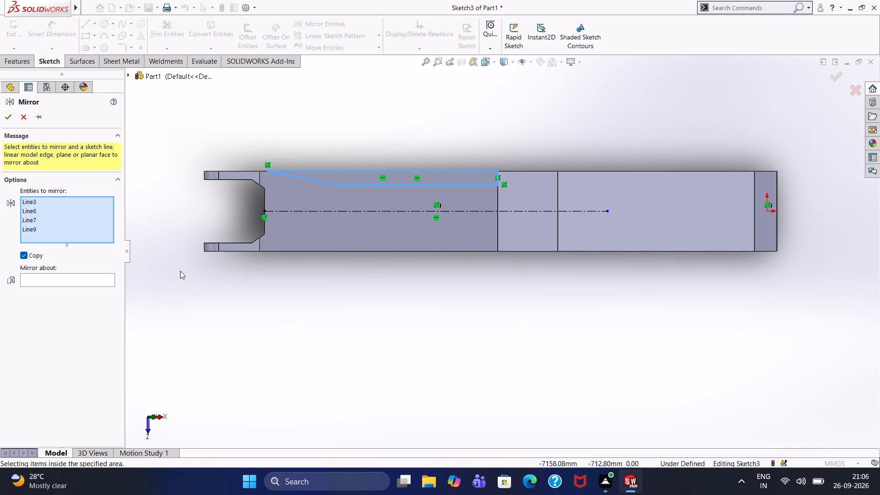
click(83, 281)
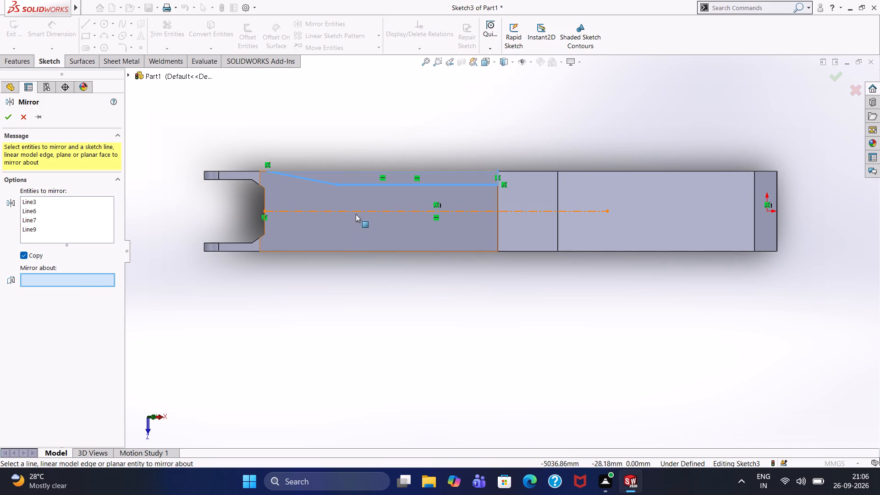
click(356, 214)
click(394, 212)
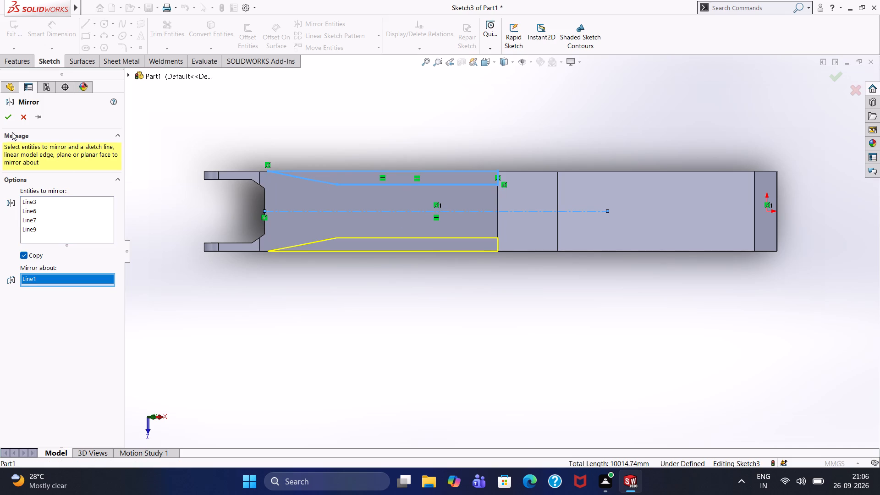
click(7, 117)
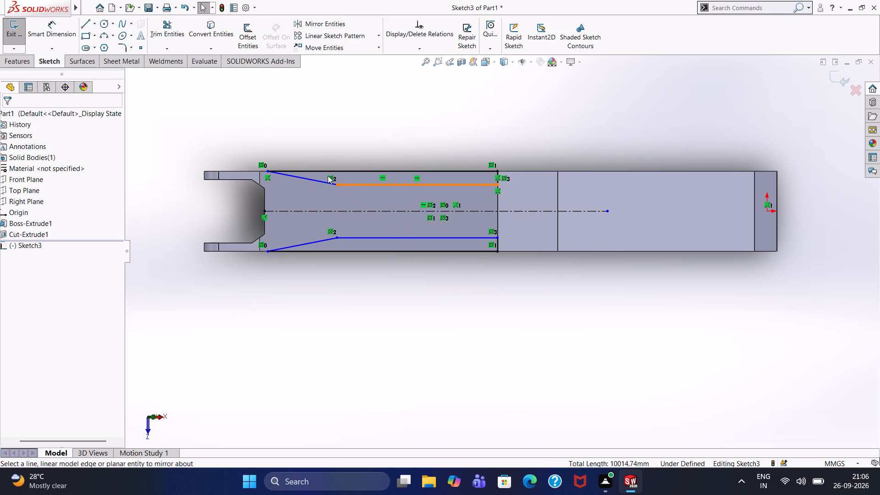
Dimension the upper profile's inner horizontal line, from the taper to the bend edge, to 615 mm.
click(60, 37)
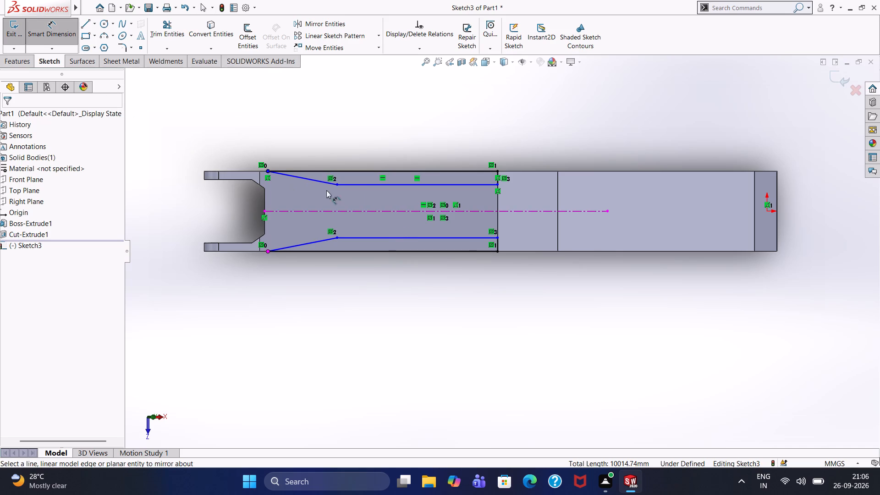
click(378, 183)
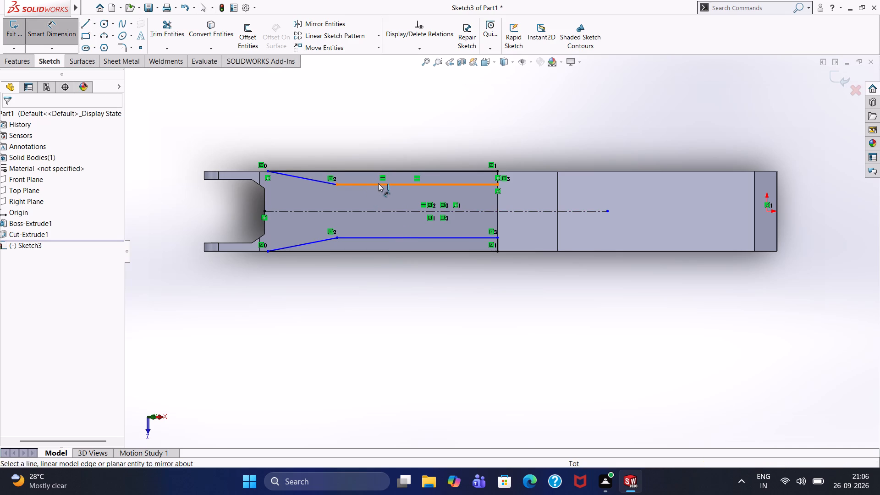
click(396, 143)
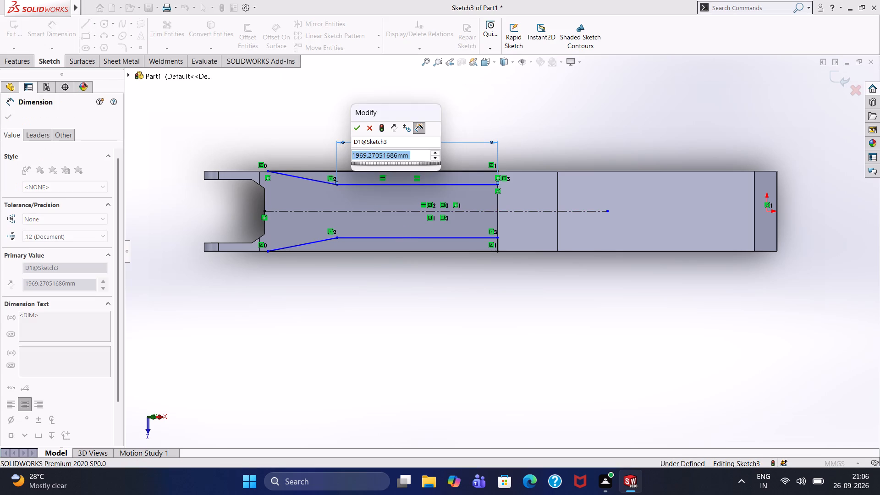
key(6)
key(1)
key(5)
key(Return)
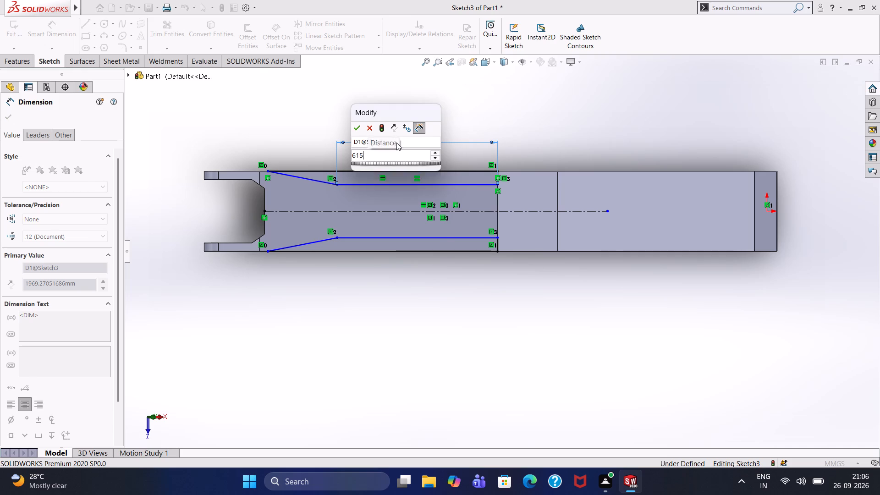
Set the distance between the two mirrored inner horizontal lines to 557 mm.
click(462, 184)
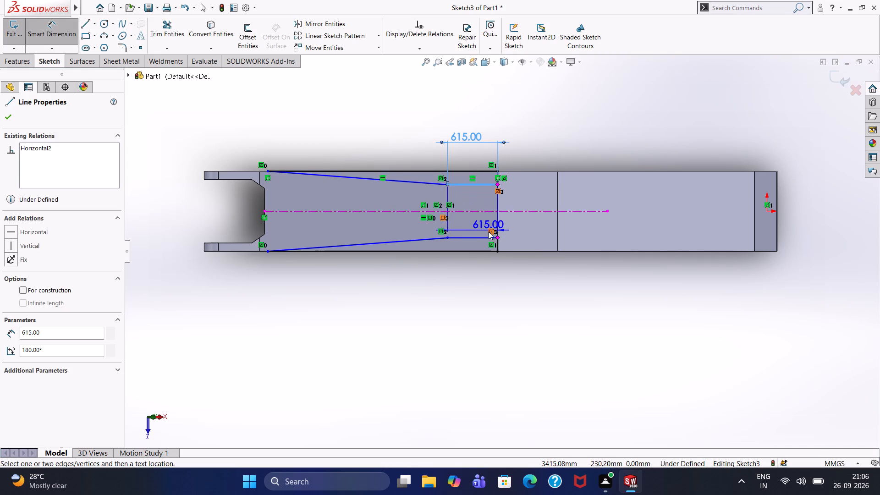
click(489, 236)
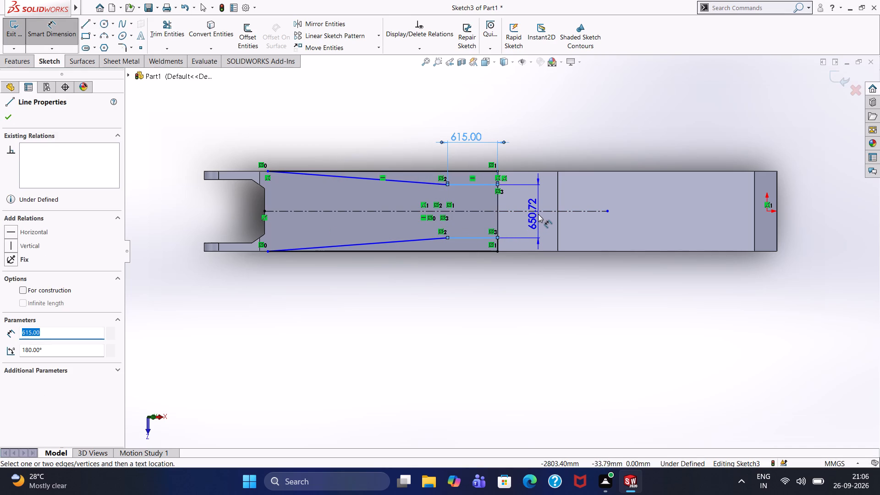
click(538, 214)
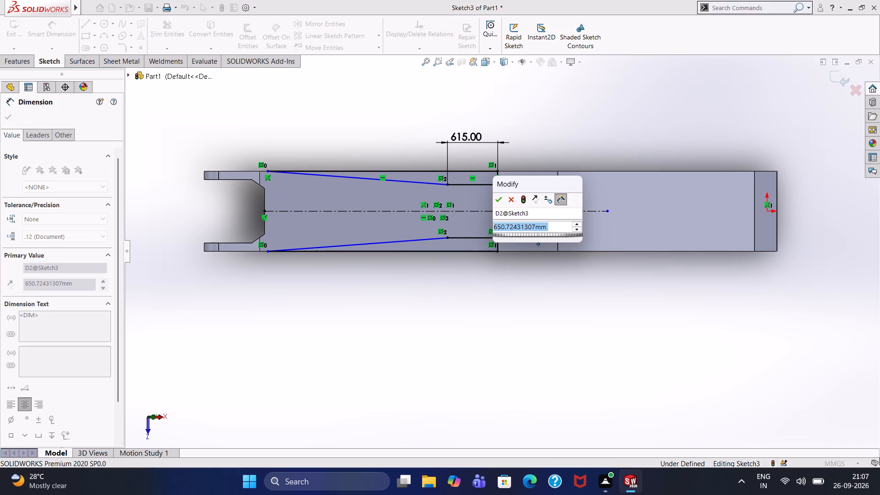
text(557)
key(Return)
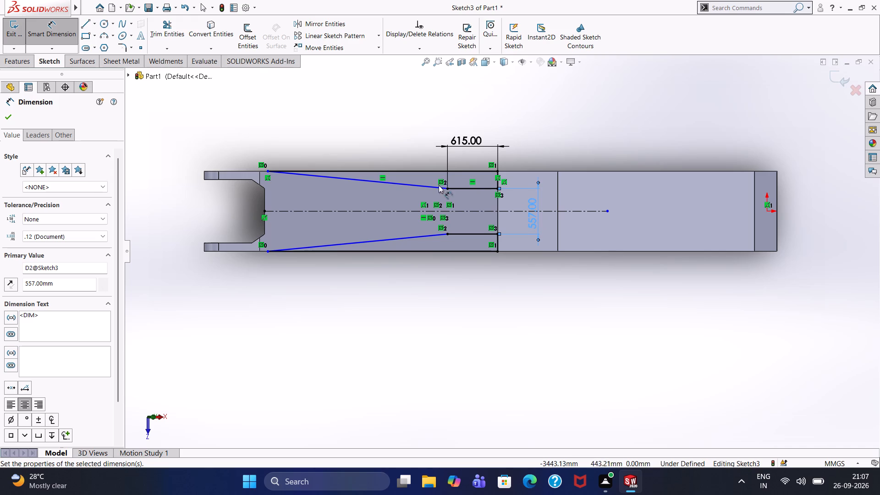
Set the horizontal distance from the face's upper corner near the fork to the taper's start point to 71.5 mm.
click(259, 171)
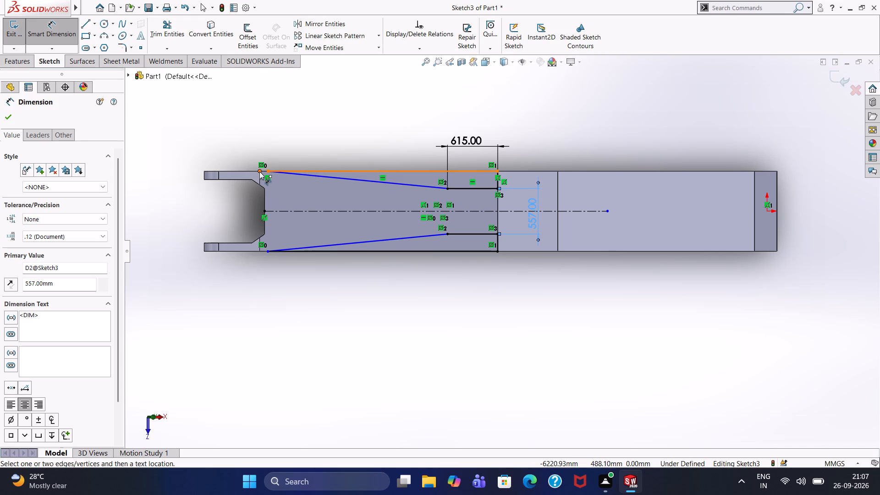
click(265, 170)
click(269, 136)
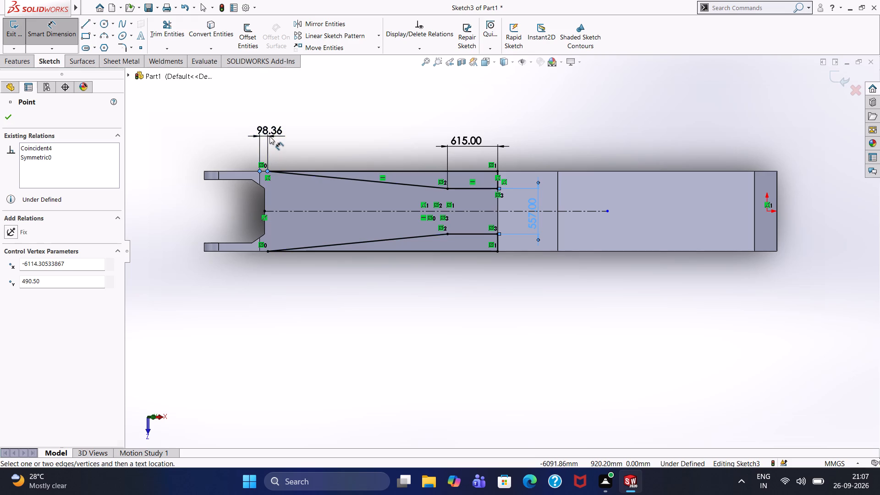
text(71.5)
key(Return)
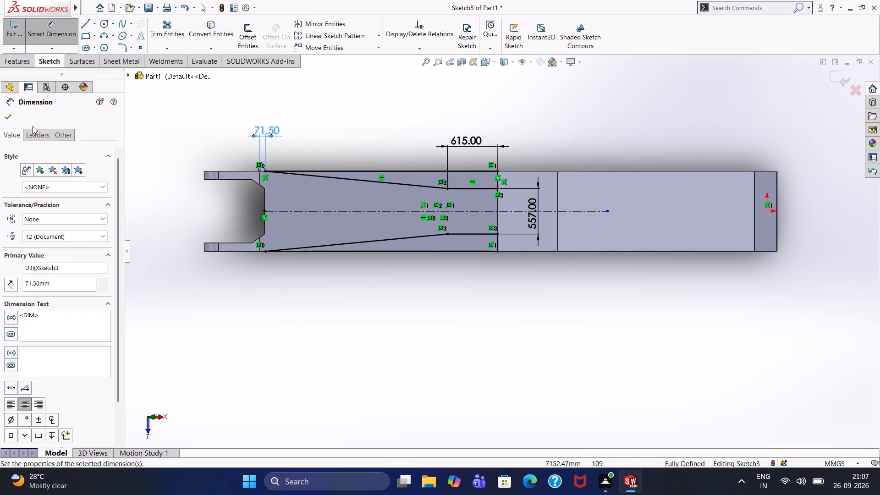
click(7, 119)
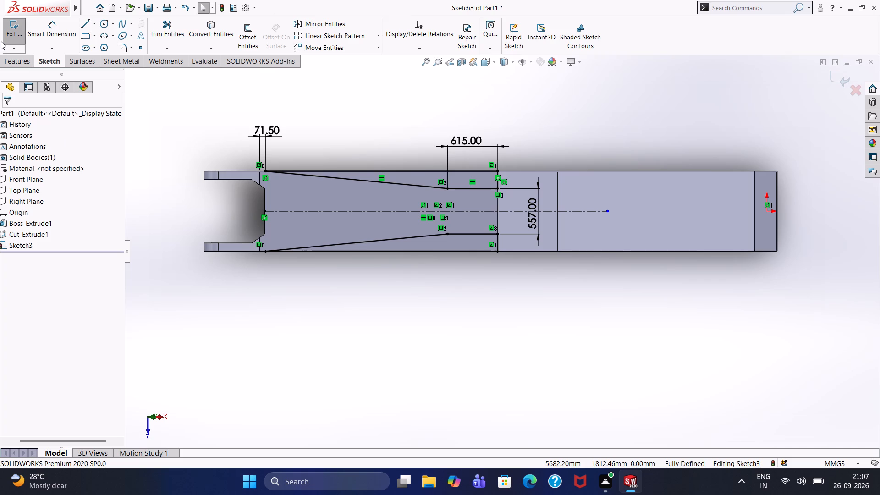
Cut-extrude both tapered side profiles blind to a depth of 981 mm.
click(17, 64)
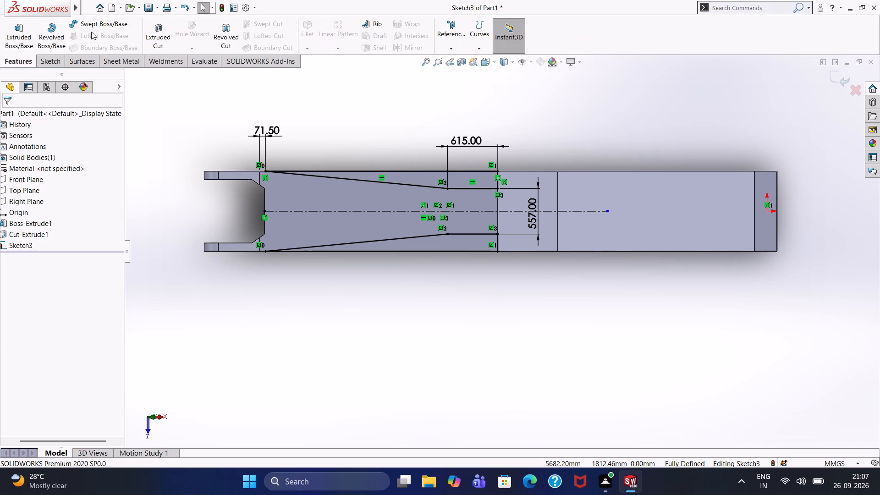
click(154, 34)
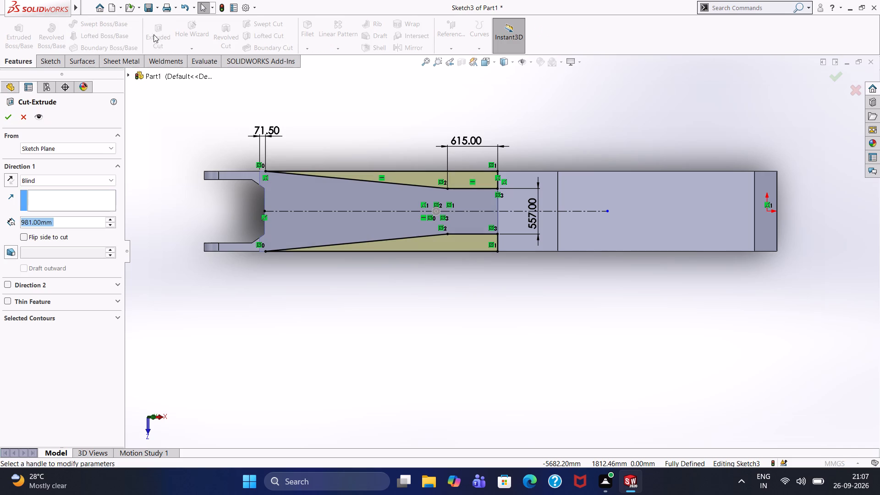
middle_drag(177, 118, 186, 71)
click(6, 119)
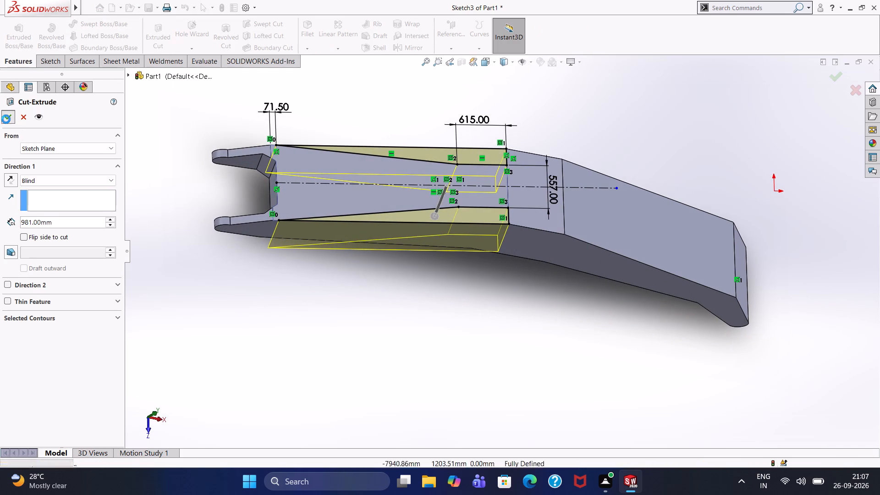
click(213, 117)
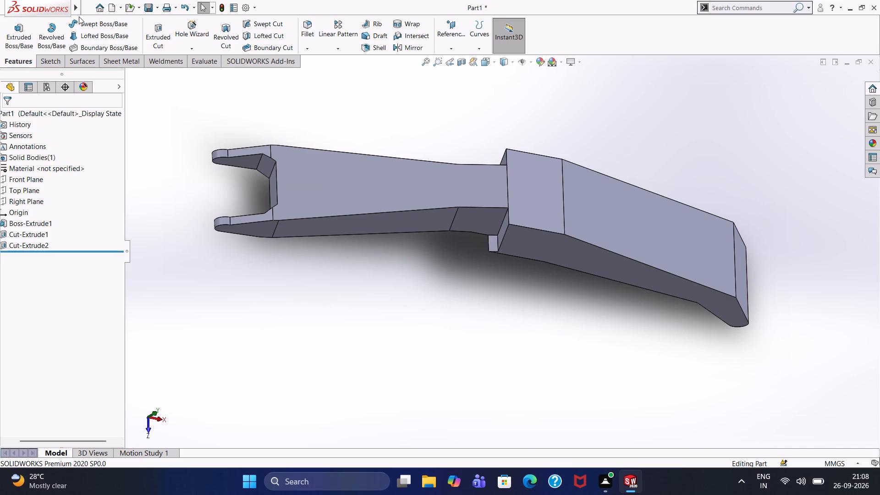
Start a sketch on the long sloping face beyond the bend and draw a horizontal centerline about 5463 mm long from its bend-edge midpoint.
click(635, 207)
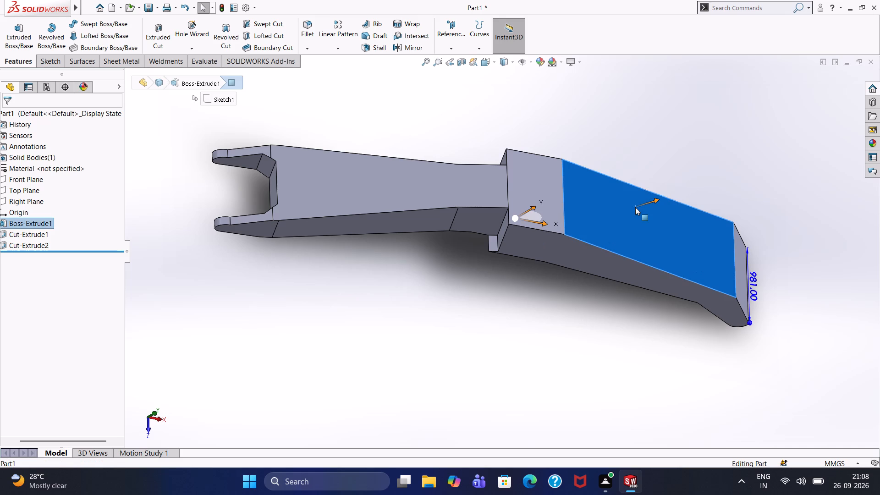
key(ctrl+8)
click(510, 190)
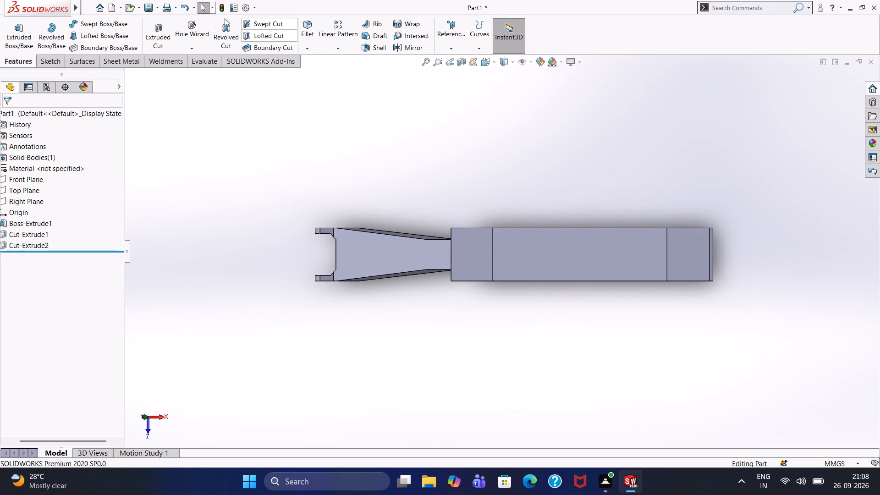
click(52, 63)
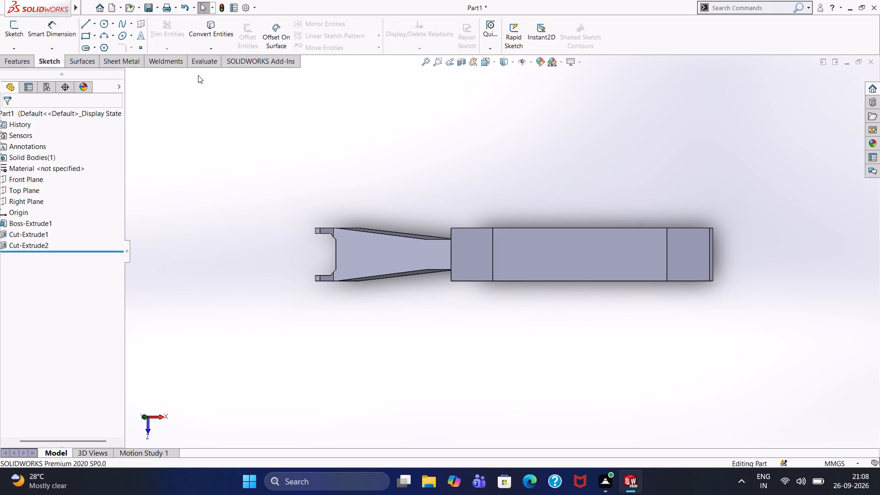
click(544, 252)
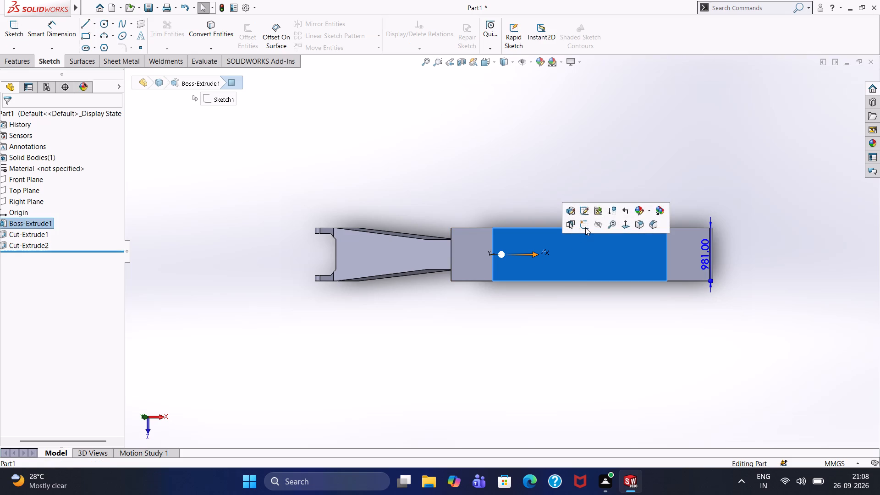
click(585, 227)
click(430, 152)
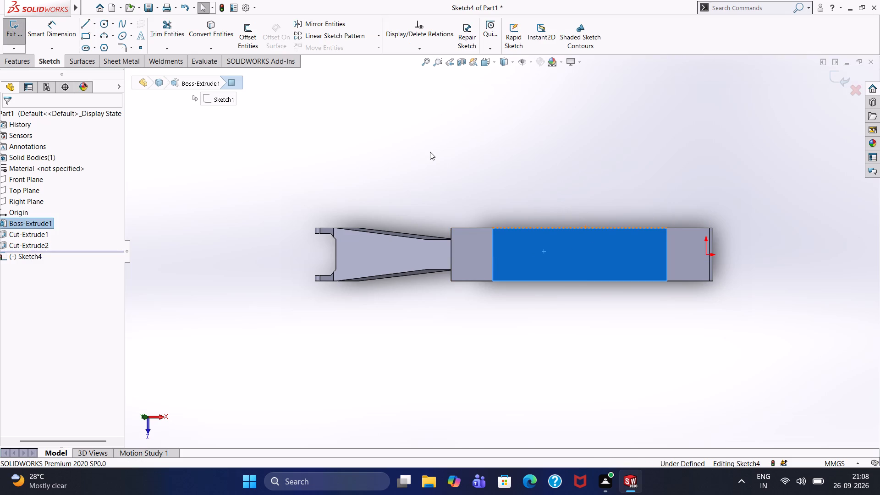
click(97, 22)
click(108, 46)
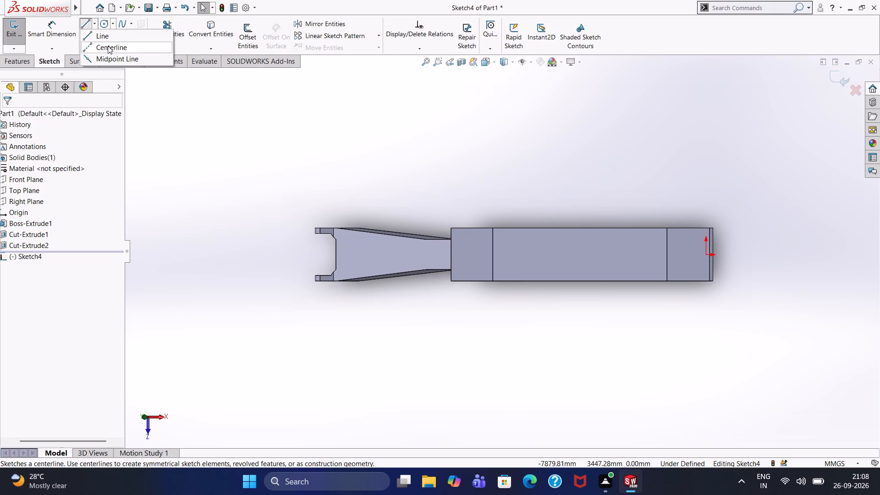
click(494, 254)
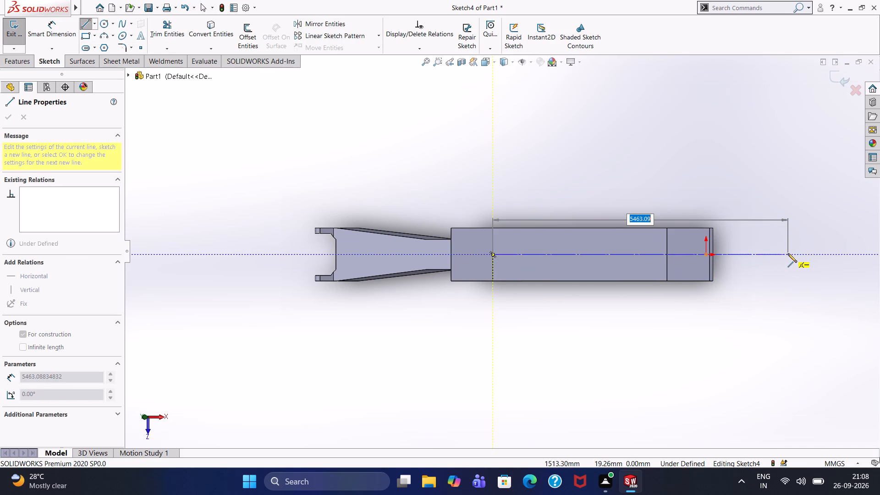
click(788, 253)
right_click(784, 214)
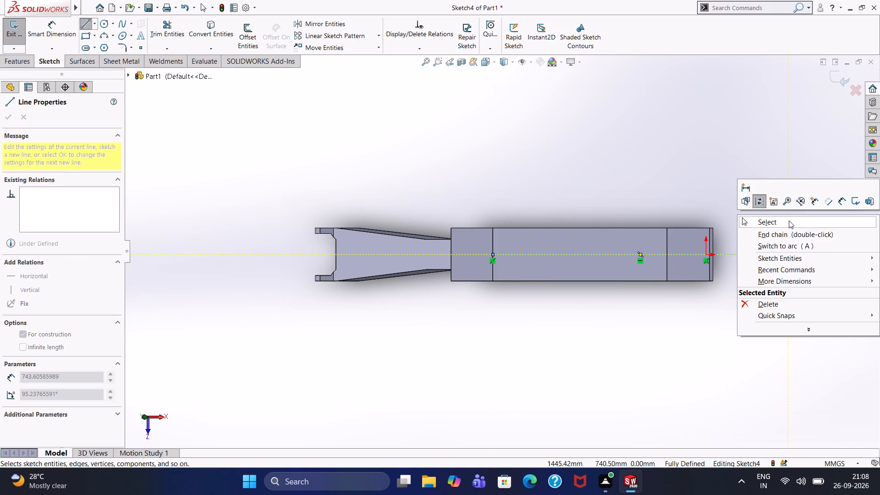
click(789, 220)
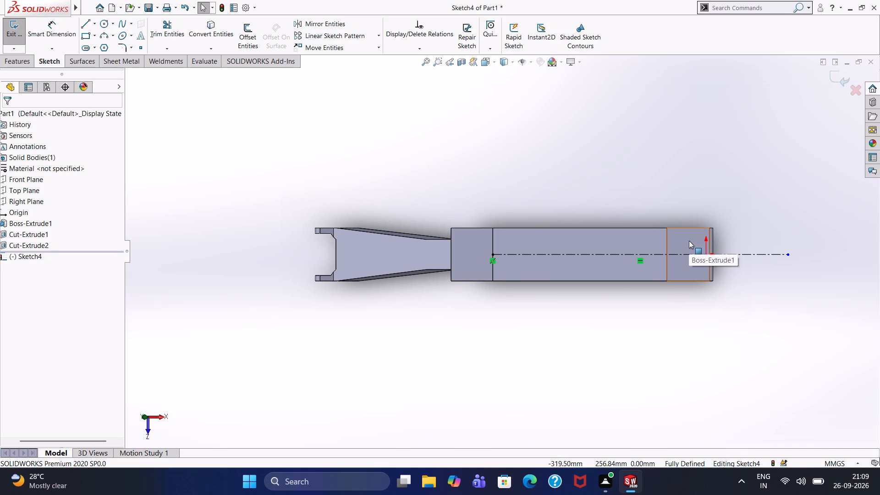
Draw a line chain from the free end: vertical about 431 mm, horizontal about 740 mm, 45° diagonal about 162 mm, and horizontal about 3997 mm to the tapered cut.
scroll(729, 243, down, 2)
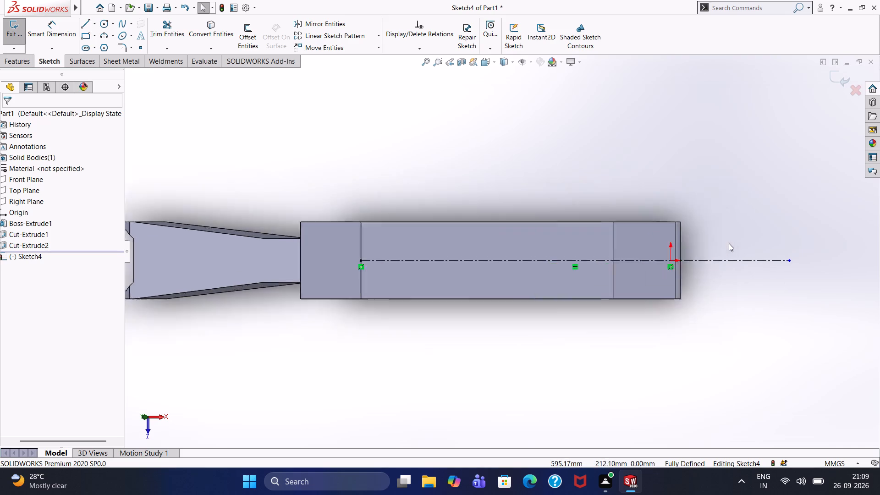
scroll(729, 243, down, 2)
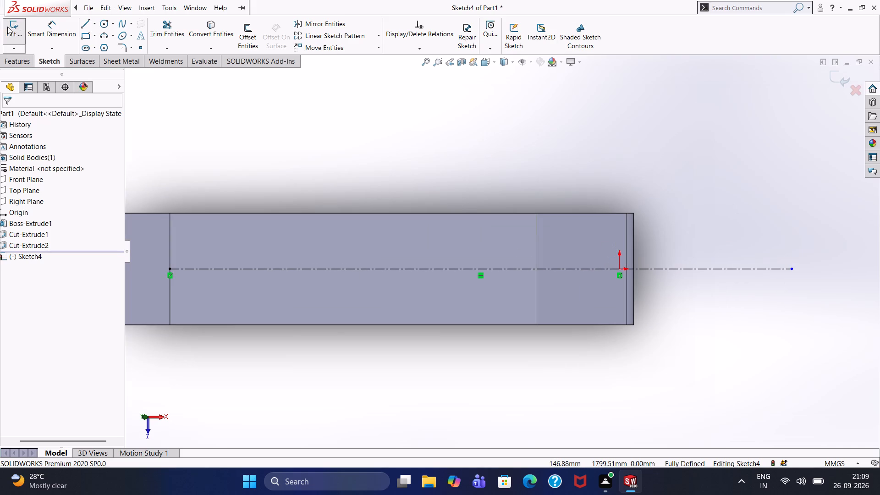
click(86, 20)
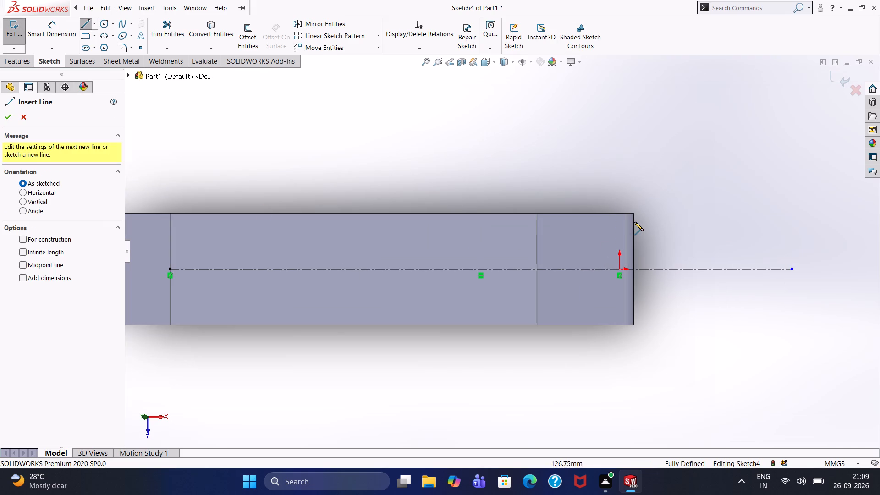
click(633, 184)
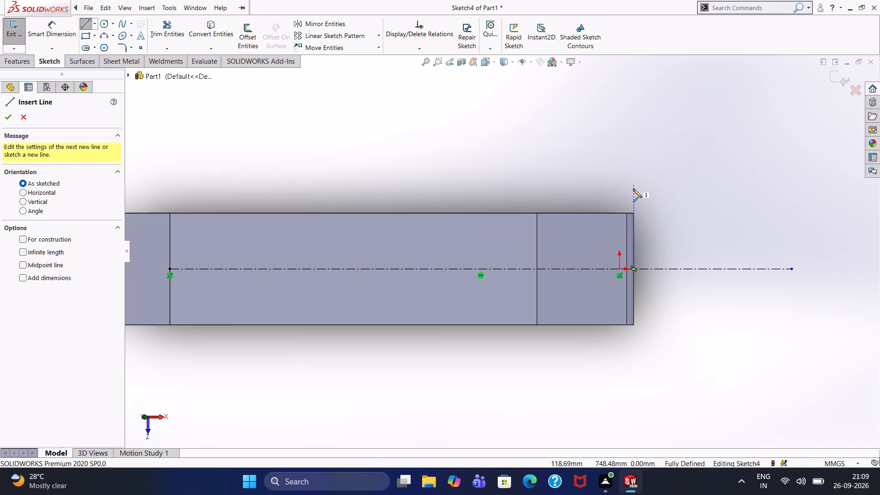
click(632, 233)
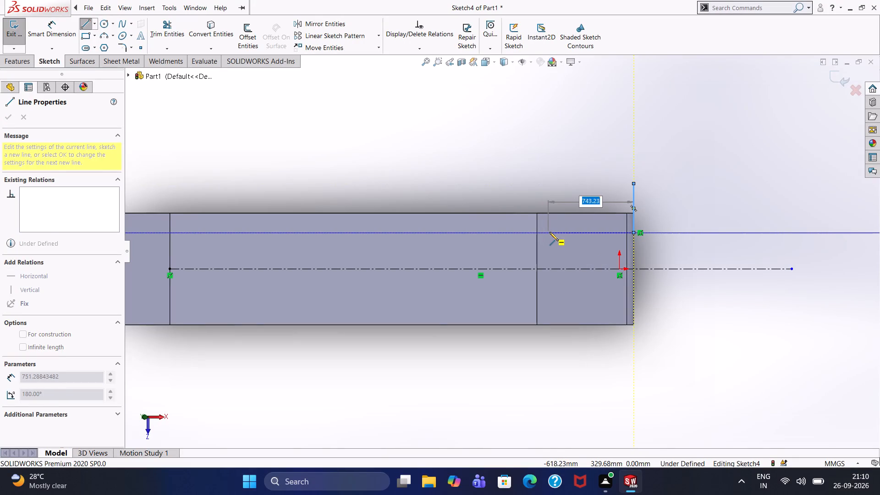
click(550, 232)
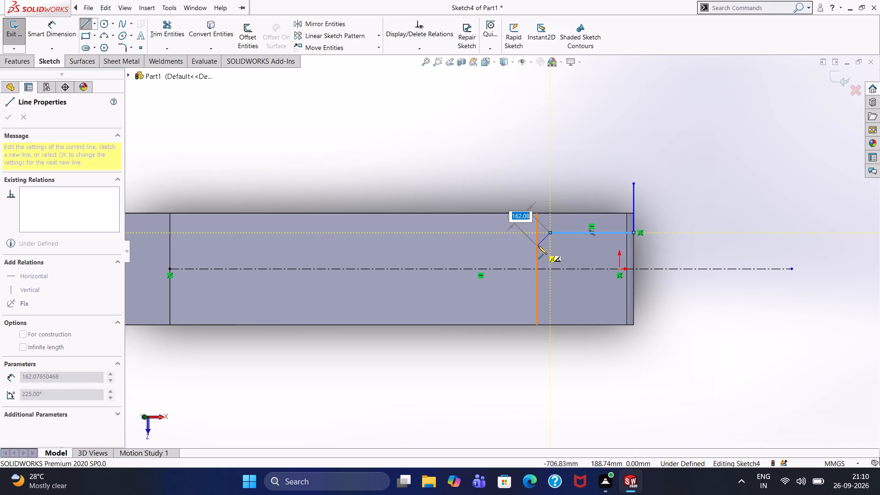
click(538, 244)
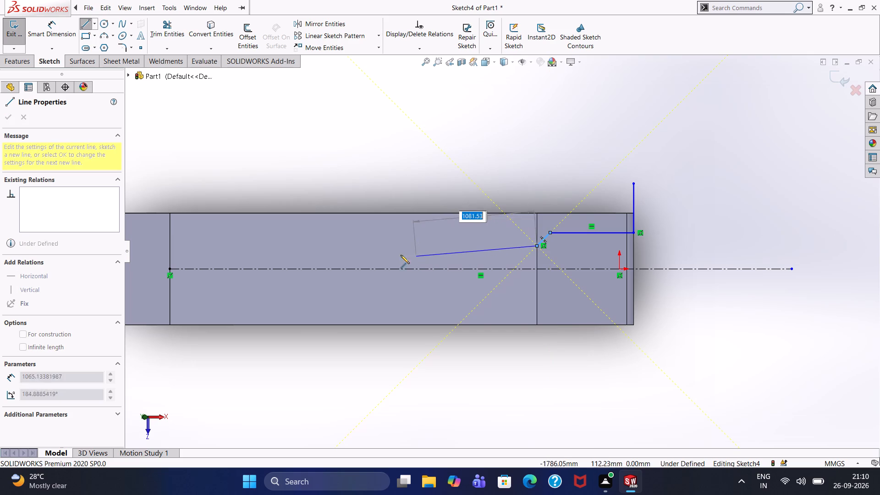
scroll(217, 261, up, 2)
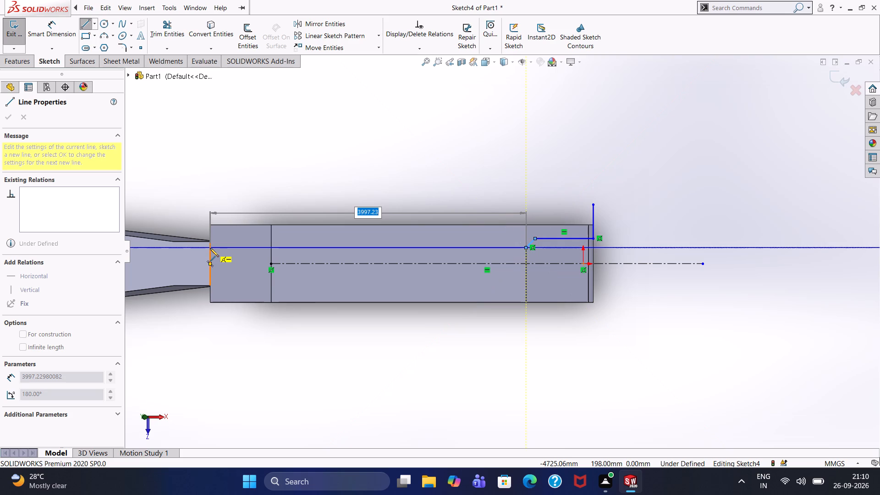
click(210, 248)
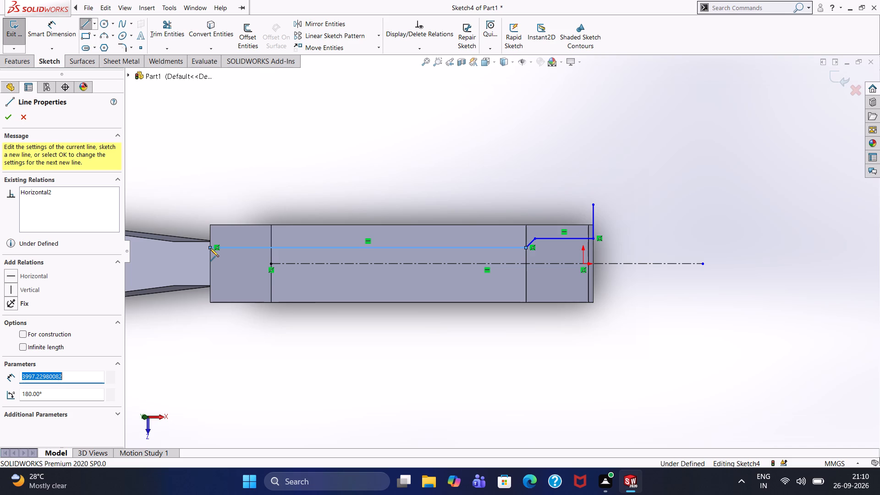
right_click(197, 194)
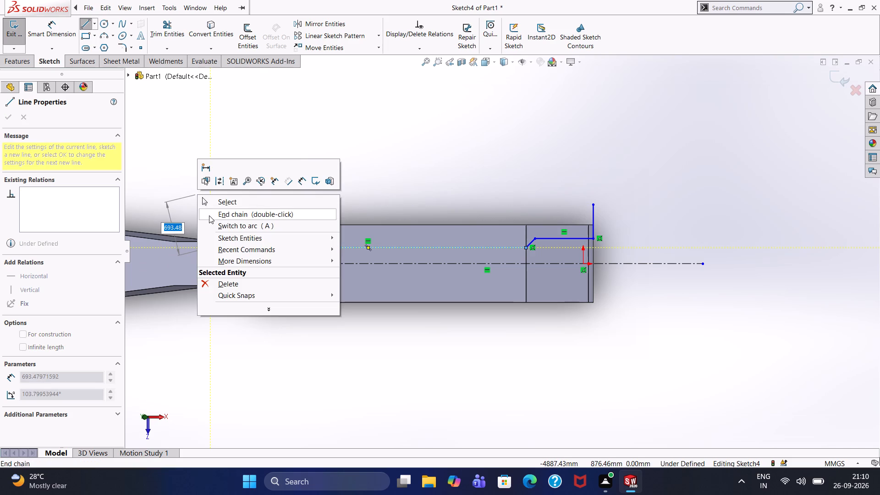
click(223, 202)
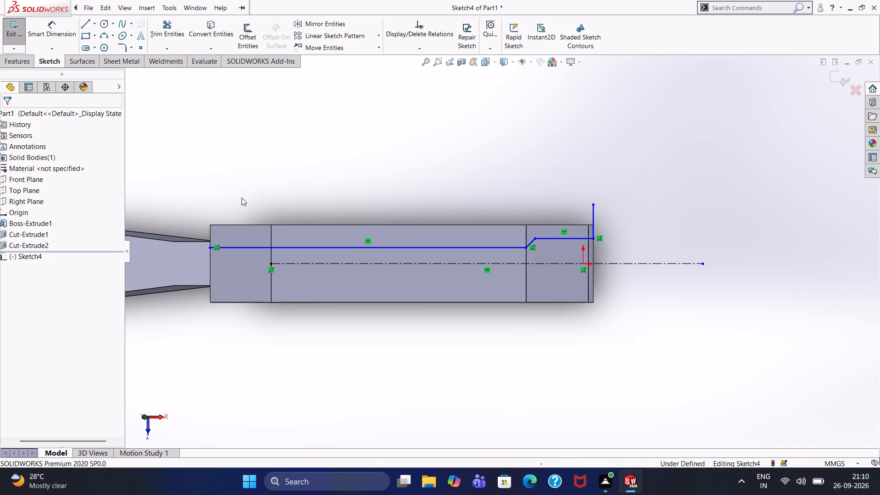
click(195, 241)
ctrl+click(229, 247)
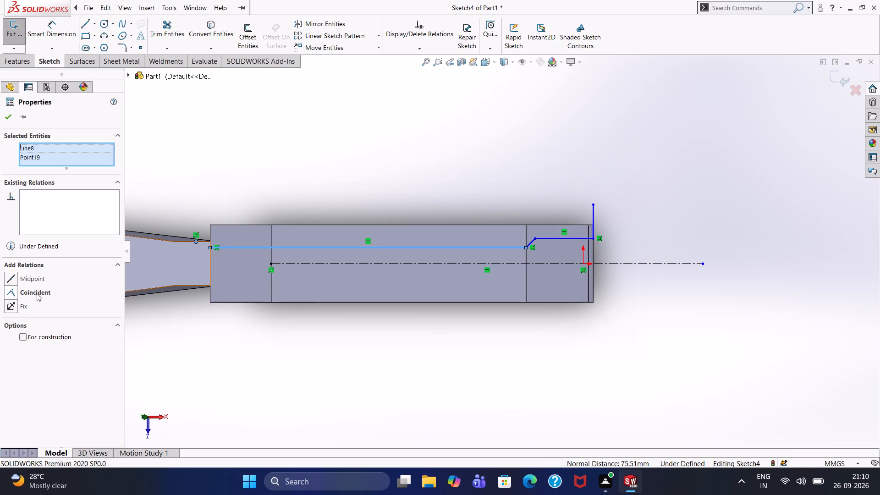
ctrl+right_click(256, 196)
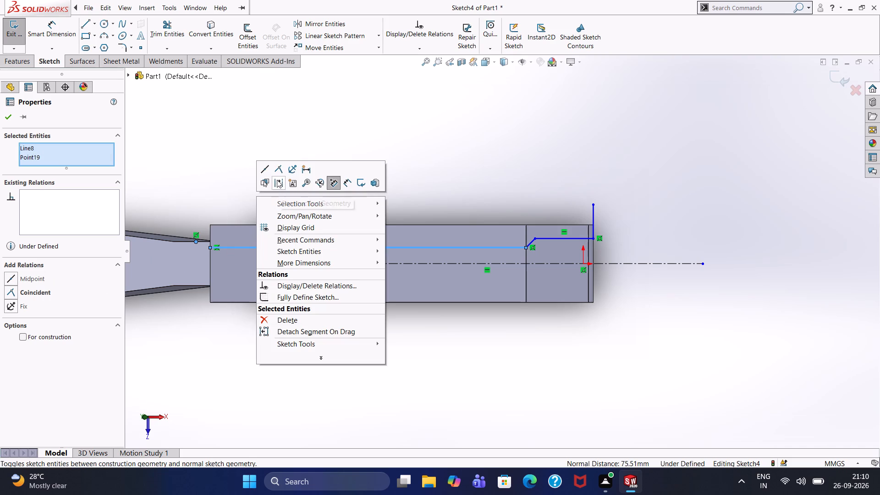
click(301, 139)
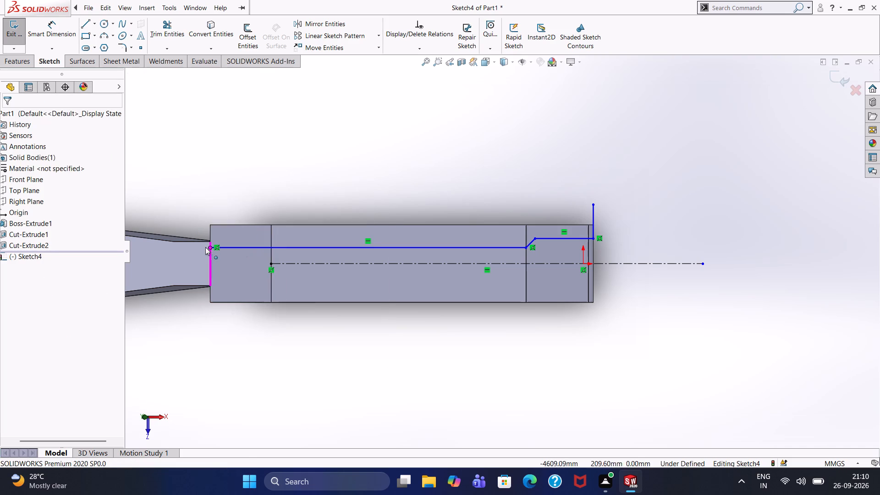
Make the long horizontal profile line collinear with the upper straight edge of the tapered cut.
click(229, 248)
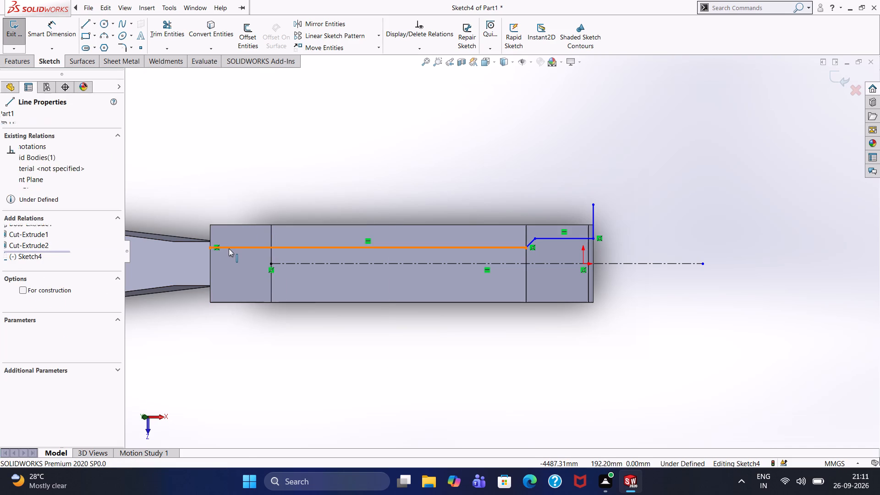
ctrl+click(198, 241)
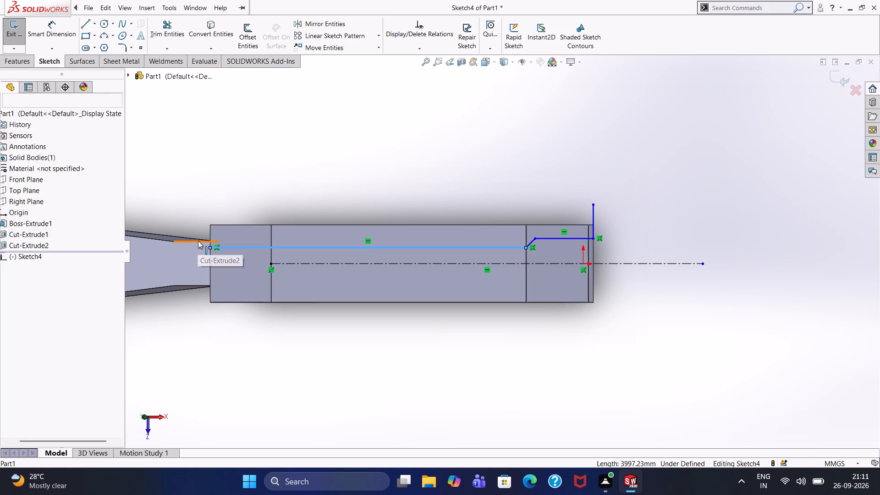
ctrl+click(34, 276)
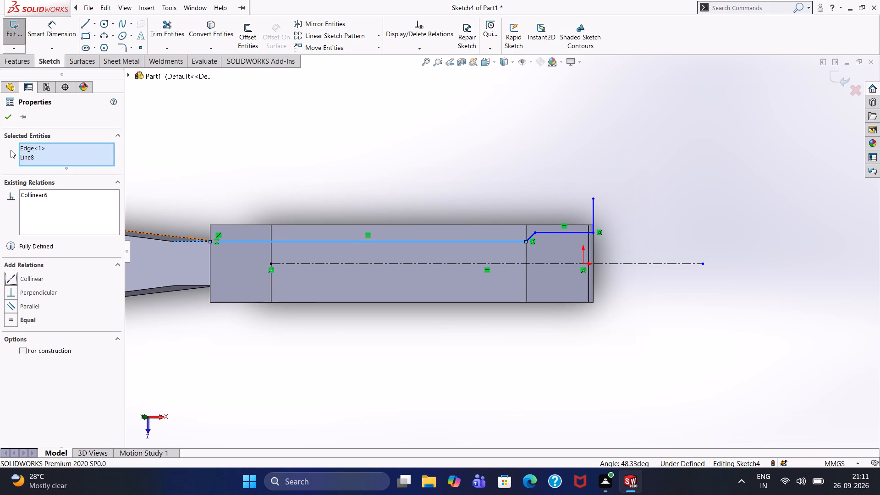
click(6, 117)
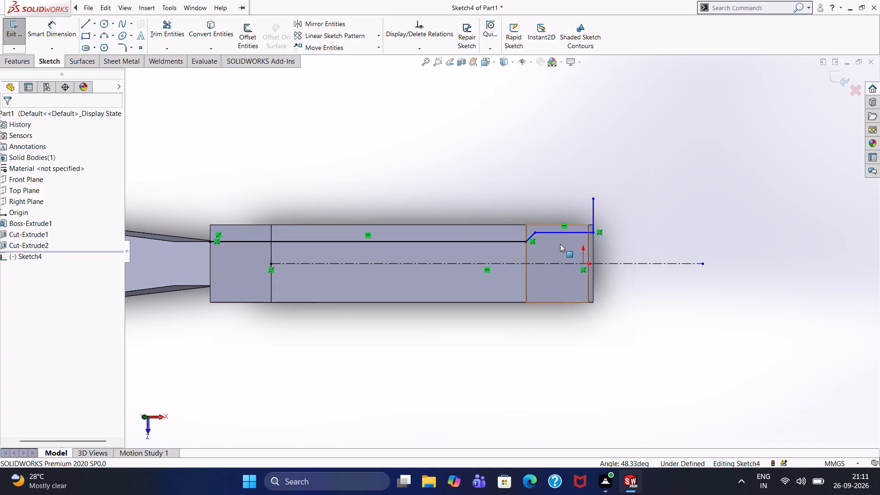
Move the corner joining the diagonal and short horizontal line toward the free end, to about X -448, Y 402 mm, for a shallower slope.
scroll(557, 242, up, 1)
scroll(539, 245, down, 6)
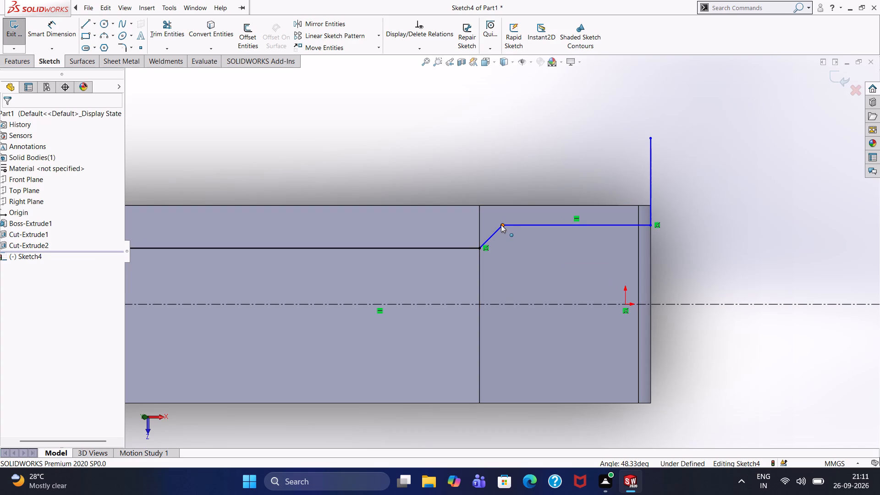
drag(501, 225, 526, 228)
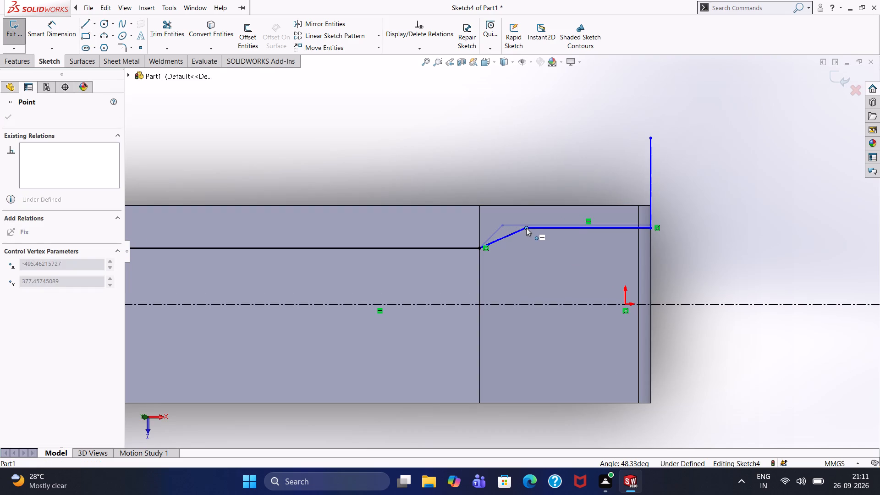
drag(526, 228, 545, 223)
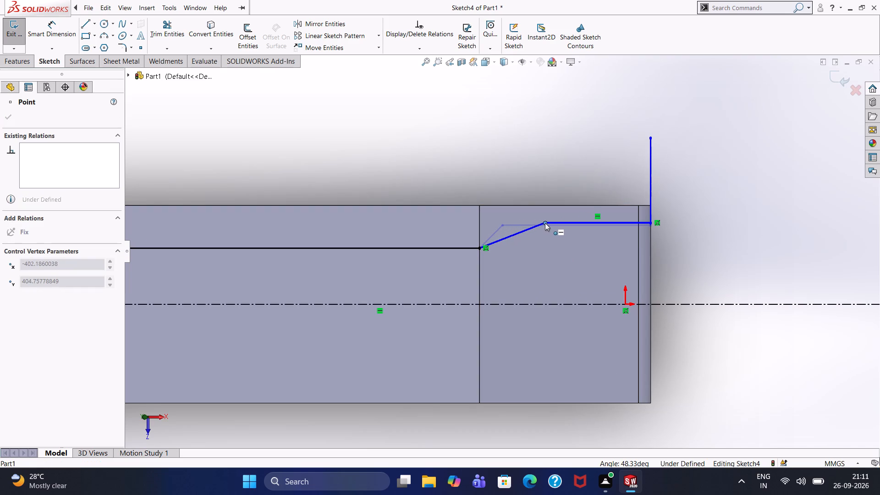
drag(545, 223, 544, 222)
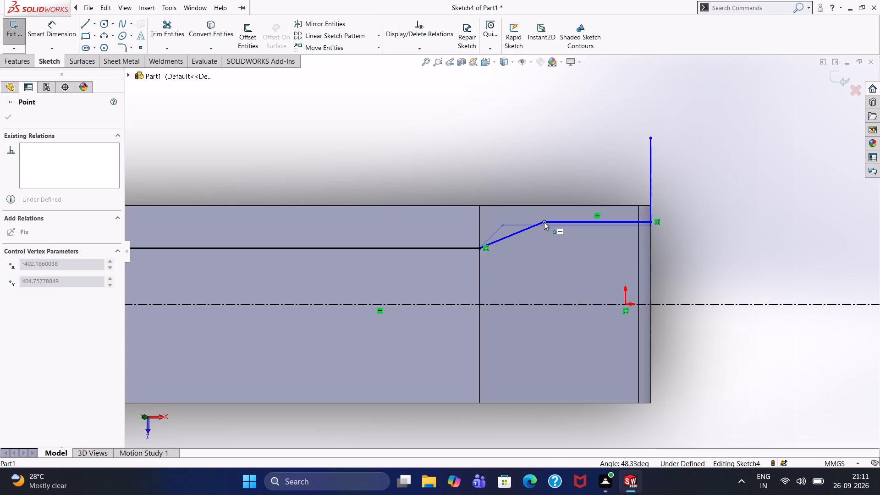
drag(544, 222, 535, 223)
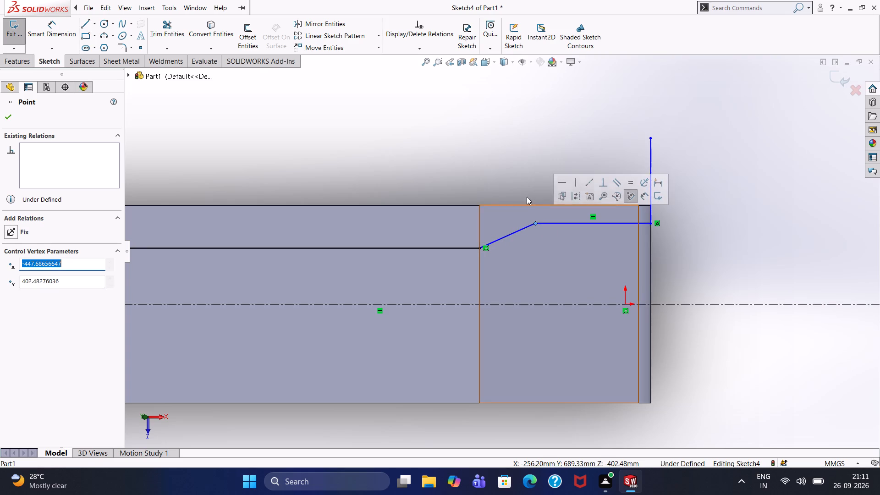
click(521, 188)
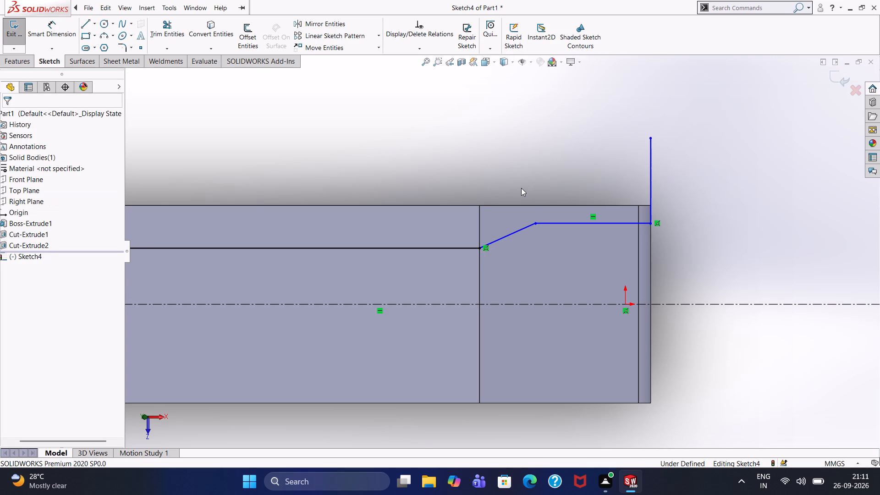
Close the profile outside the body with a horizontal line about 4915 mm long and a slanted line about 556 mm long to the long line's end.
scroll(521, 188, down, 1)
scroll(521, 188, up, 1)
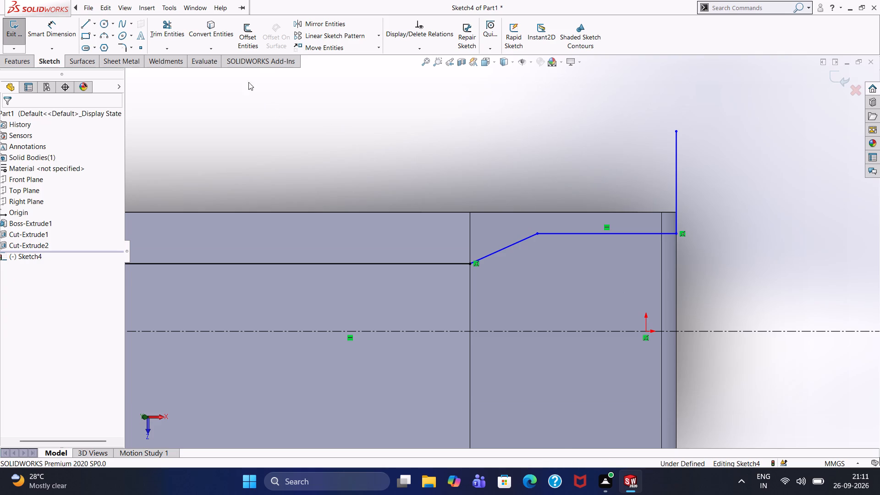
click(83, 25)
scroll(366, 150, up, 3)
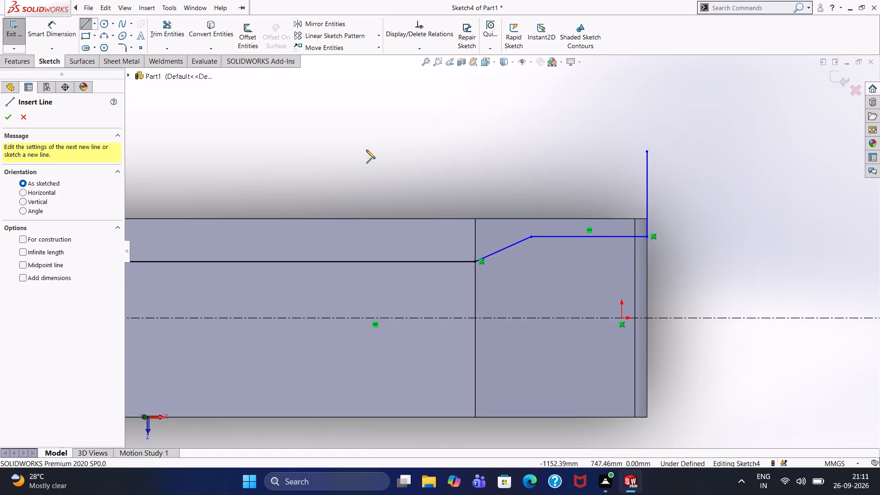
scroll(366, 150, up, 4)
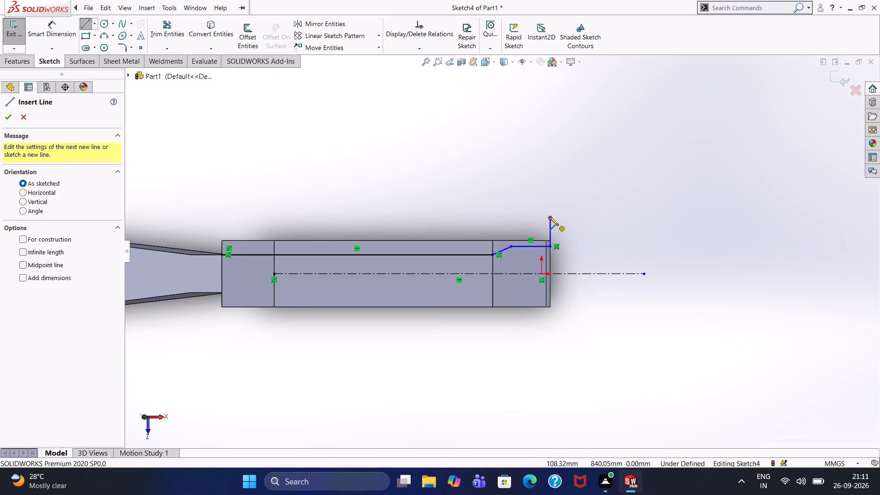
click(550, 217)
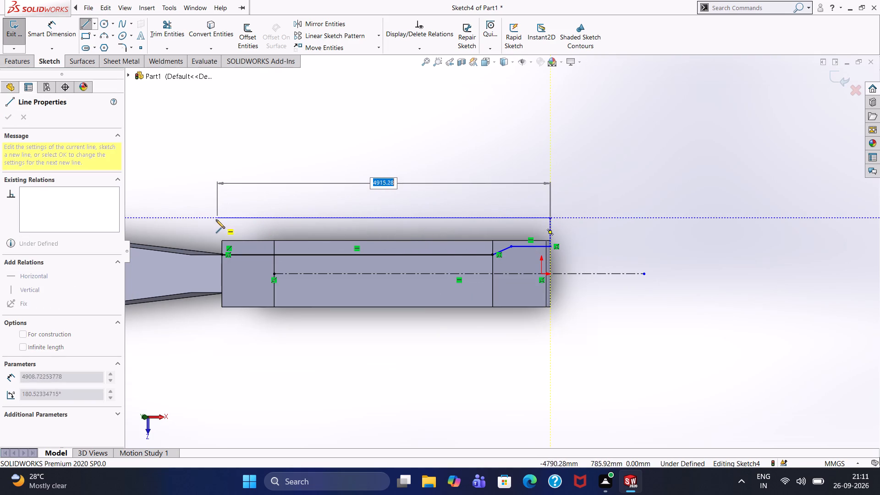
click(214, 219)
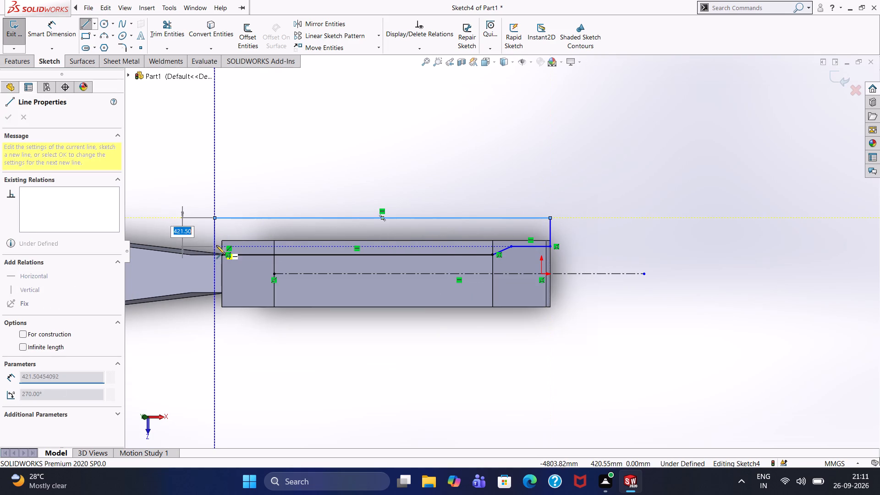
click(222, 256)
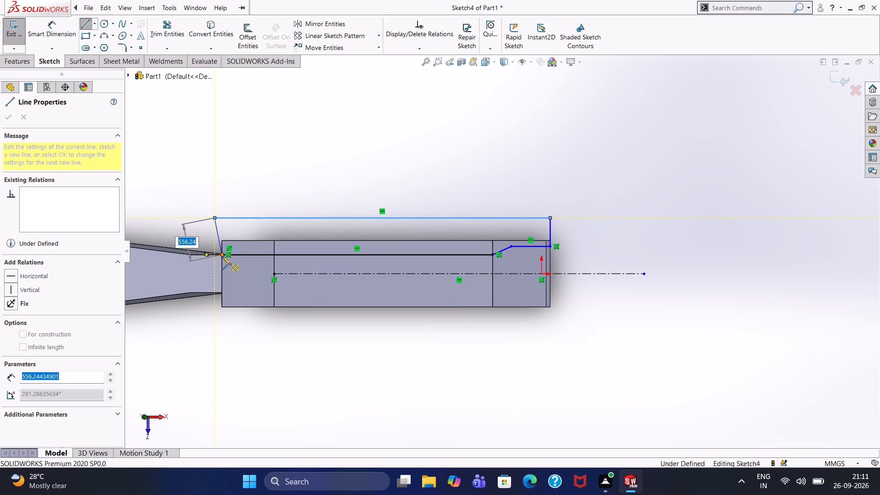
right_click(238, 184)
click(256, 195)
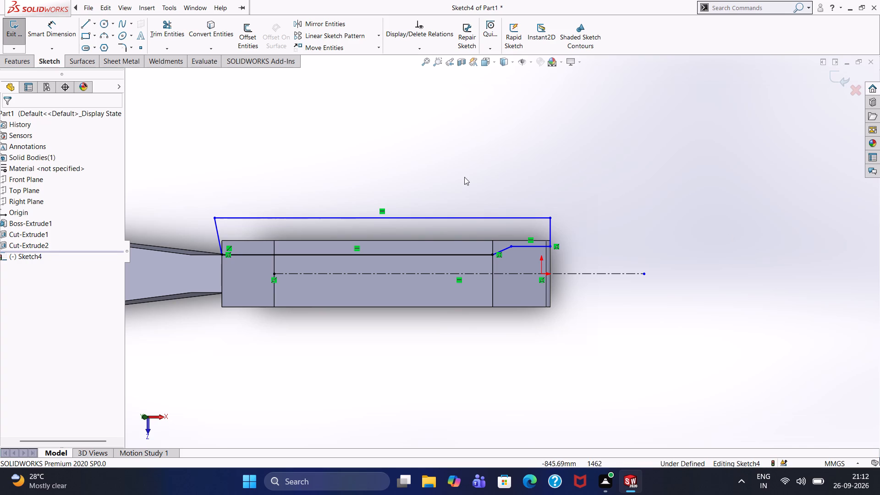
Mirror the six lines of the closed stepped profile about the horizontal centerline, keeping the original.
drag(163, 179, 391, 255)
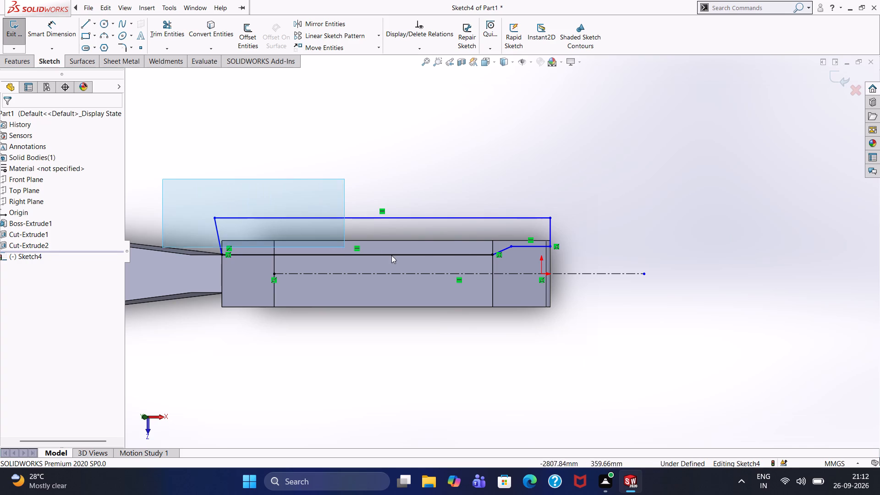
drag(391, 255, 598, 267)
click(314, 23)
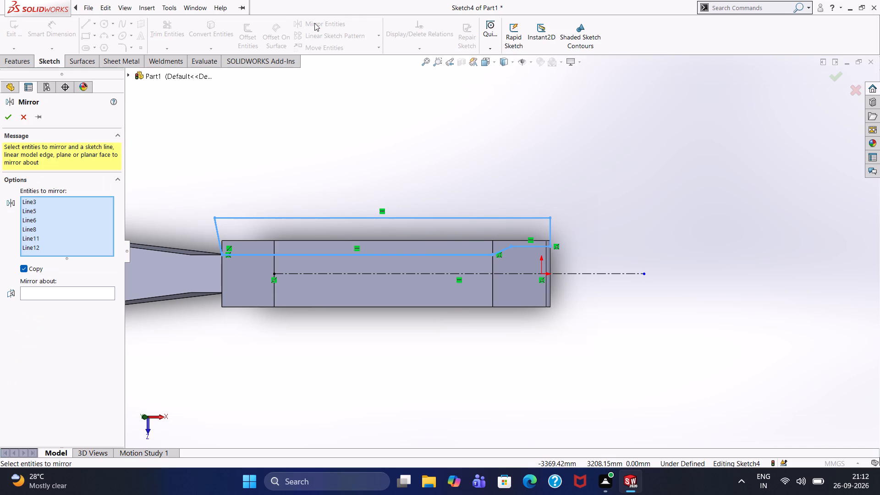
click(109, 293)
click(315, 274)
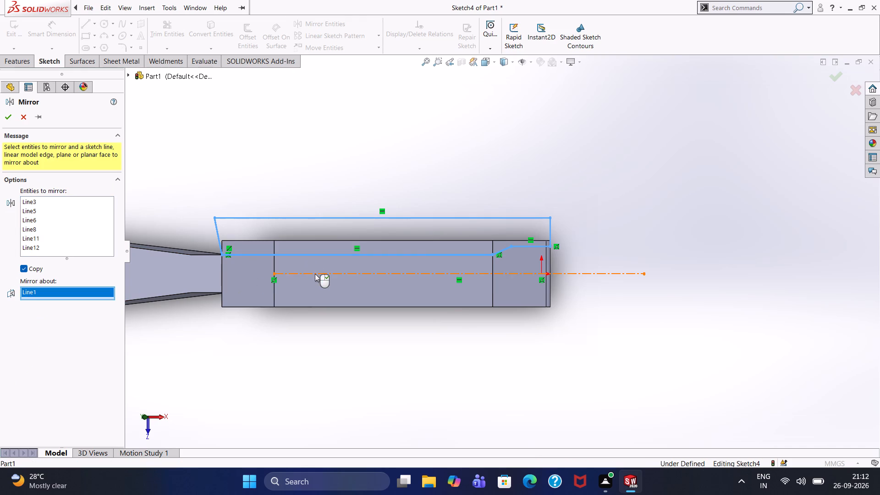
click(7, 119)
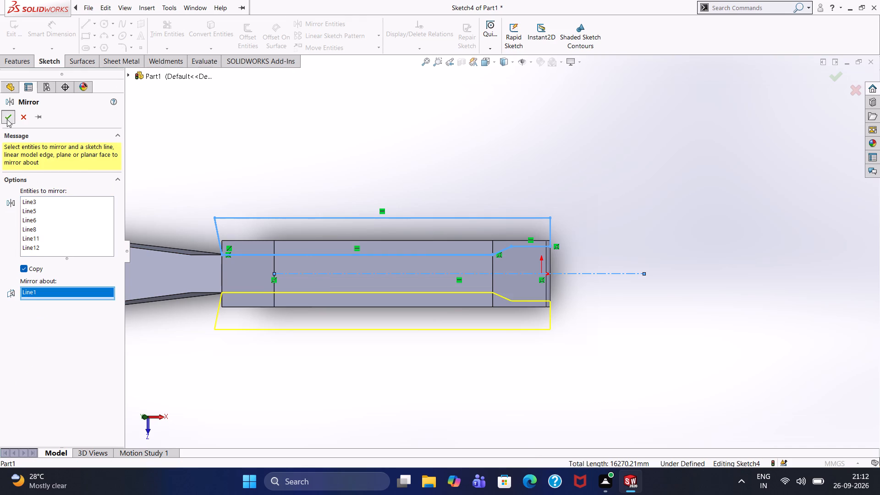
Dimension the short horizontal profile line at the free end to 567.5 mm.
click(275, 150)
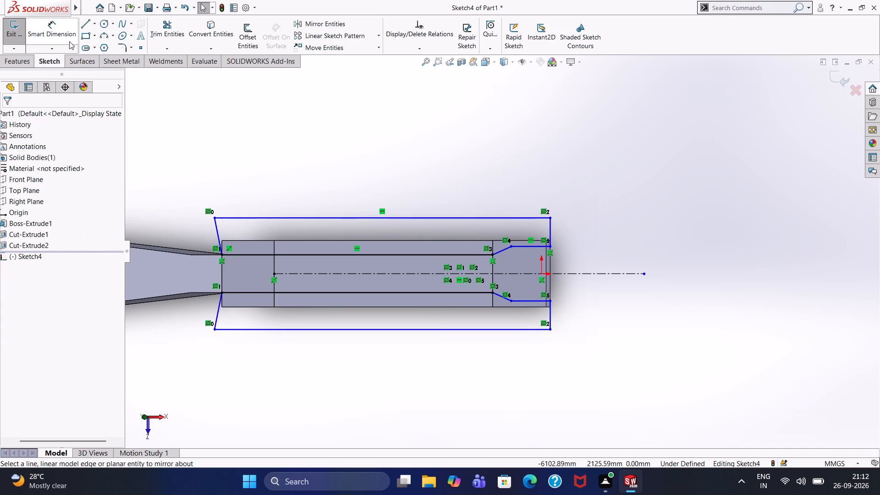
click(61, 27)
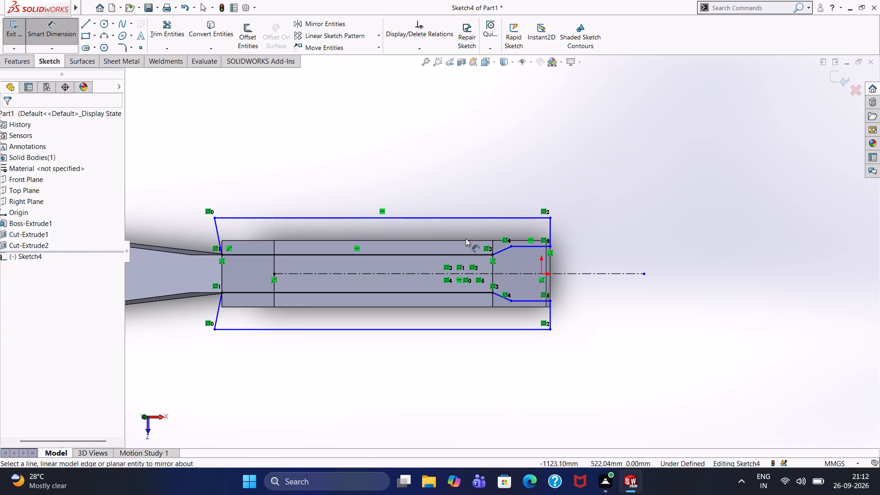
click(532, 247)
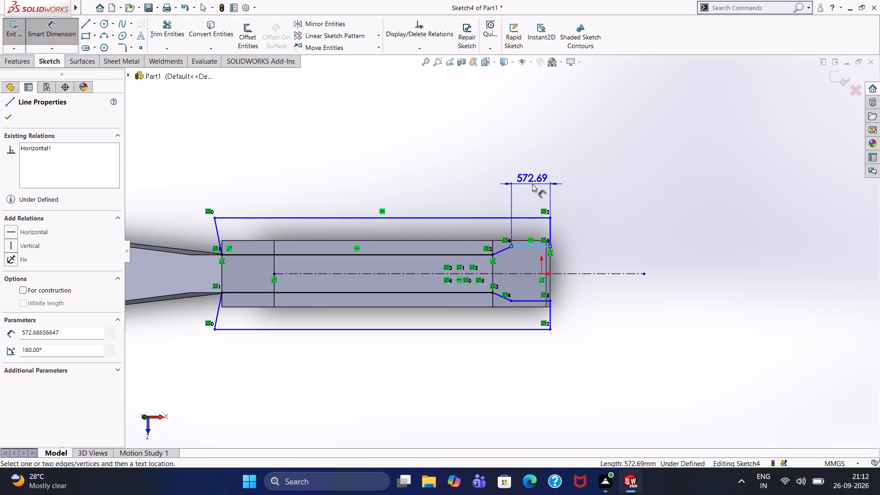
click(532, 184)
text(567.5)
key(Return)
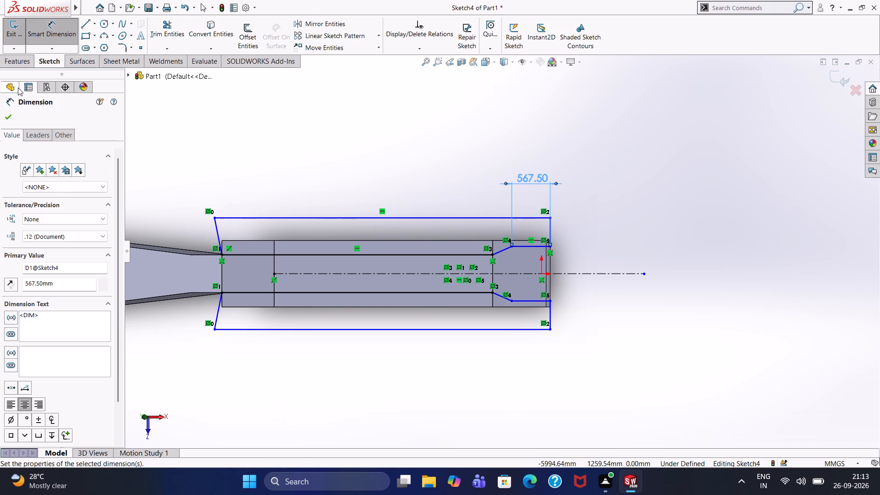
click(12, 118)
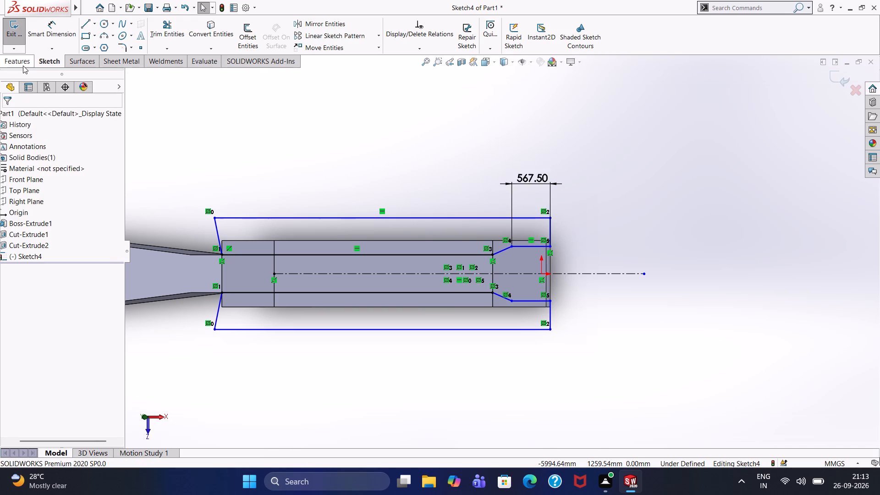
Set the distance between the two mirrored short-line endpoints at the free end to 750 mm.
click(23, 66)
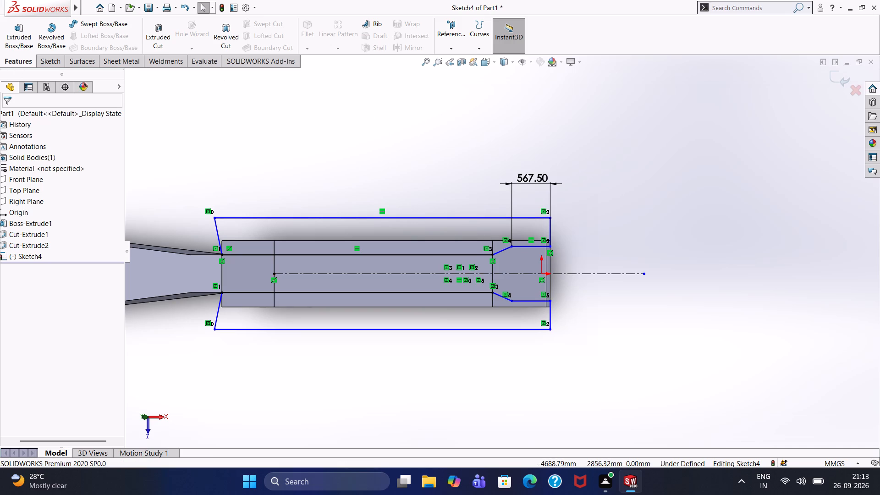
click(45, 63)
click(48, 39)
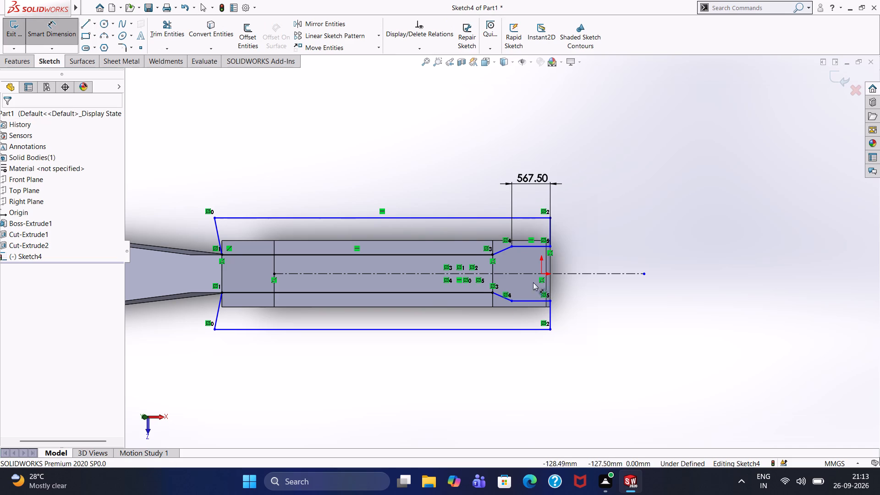
click(551, 248)
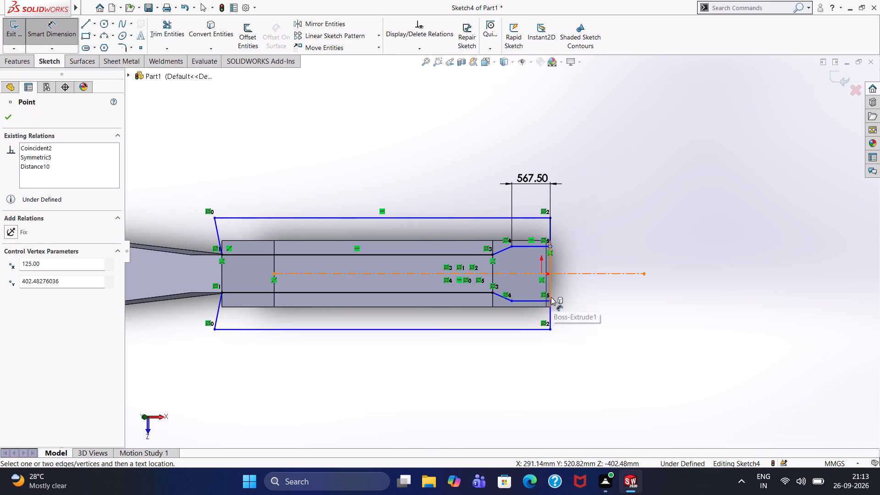
click(551, 298)
click(578, 273)
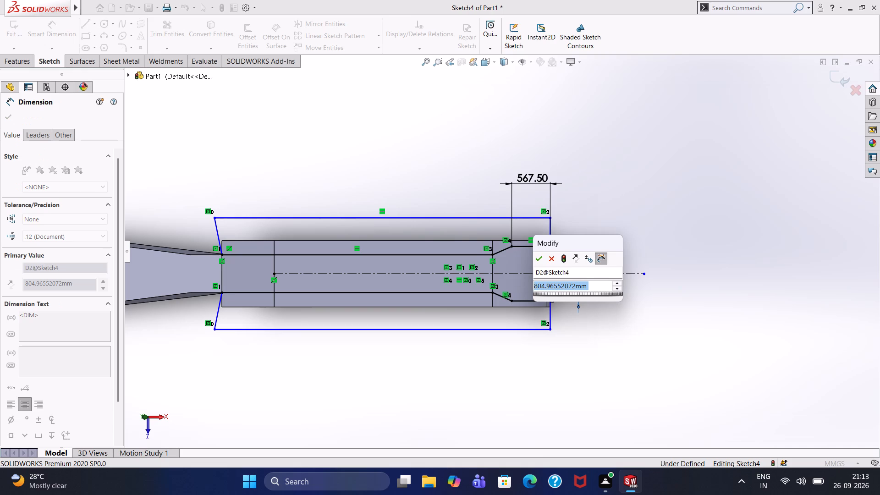
text(750)
key(Return)
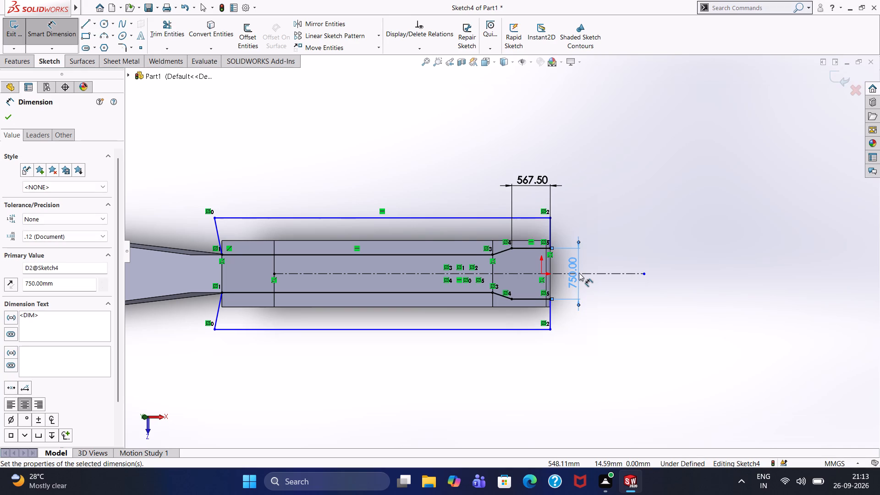
click(6, 116)
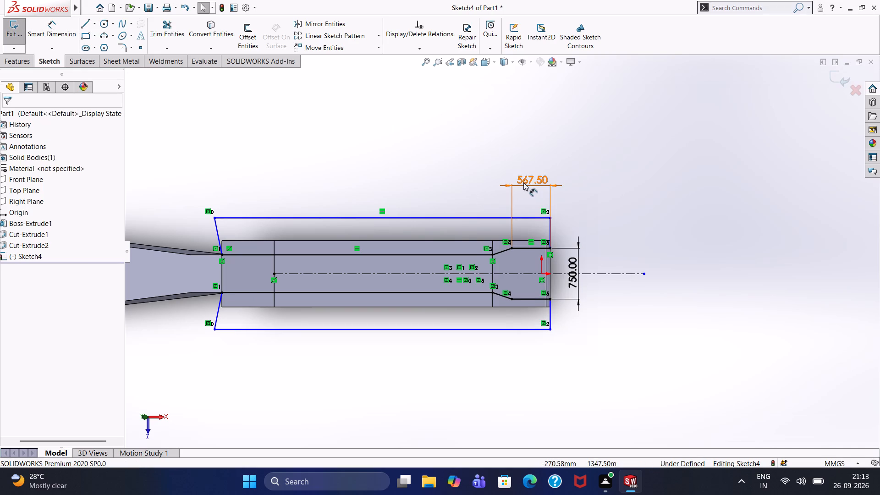
Open the short horizontal line's length dimension for checking and accept it.
double_click(523, 182)
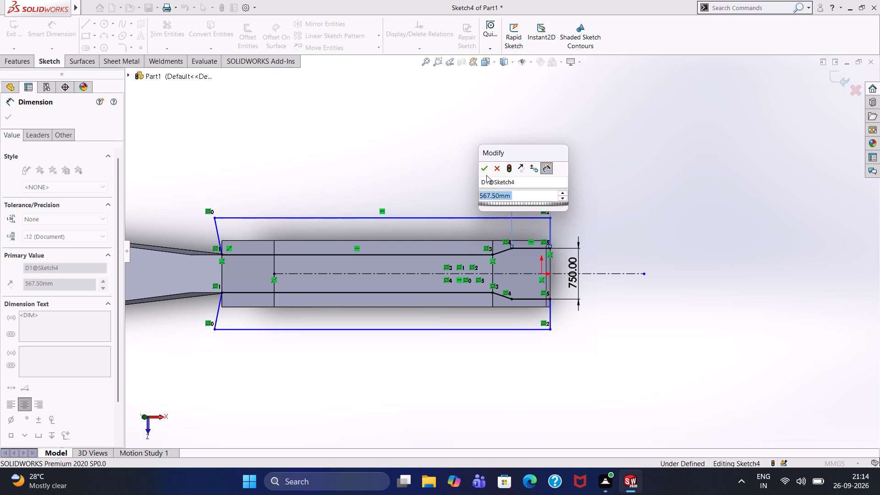
click(485, 170)
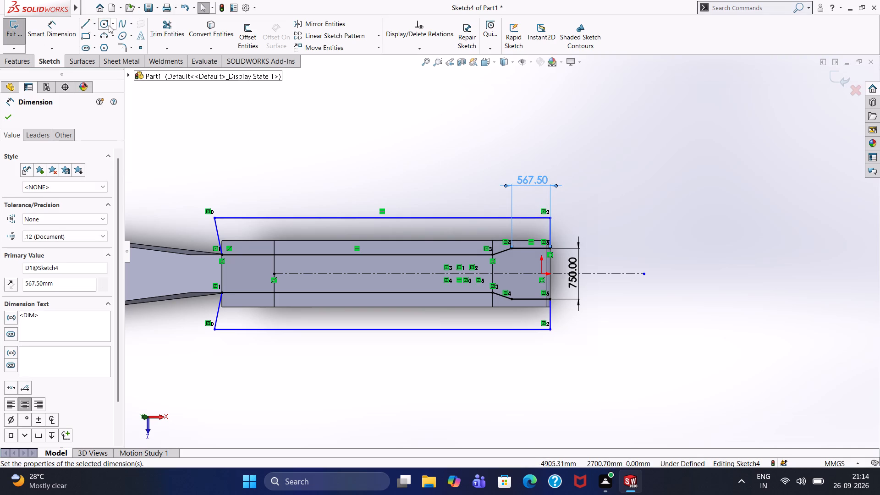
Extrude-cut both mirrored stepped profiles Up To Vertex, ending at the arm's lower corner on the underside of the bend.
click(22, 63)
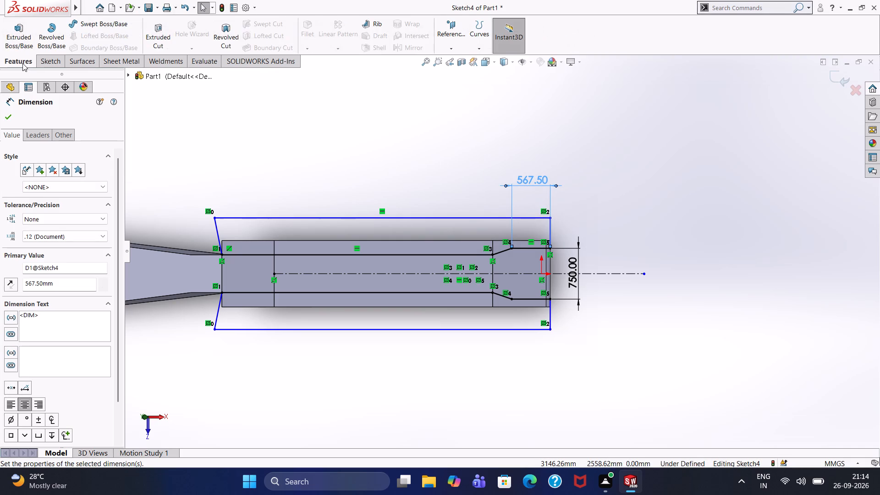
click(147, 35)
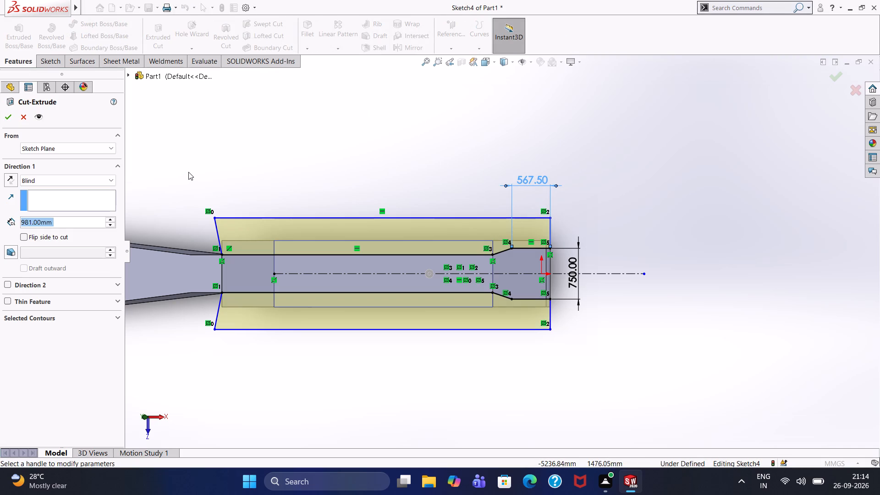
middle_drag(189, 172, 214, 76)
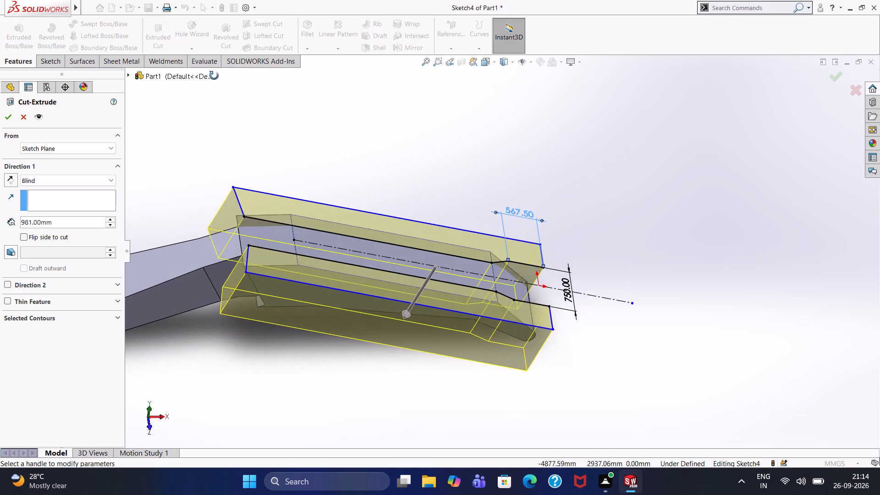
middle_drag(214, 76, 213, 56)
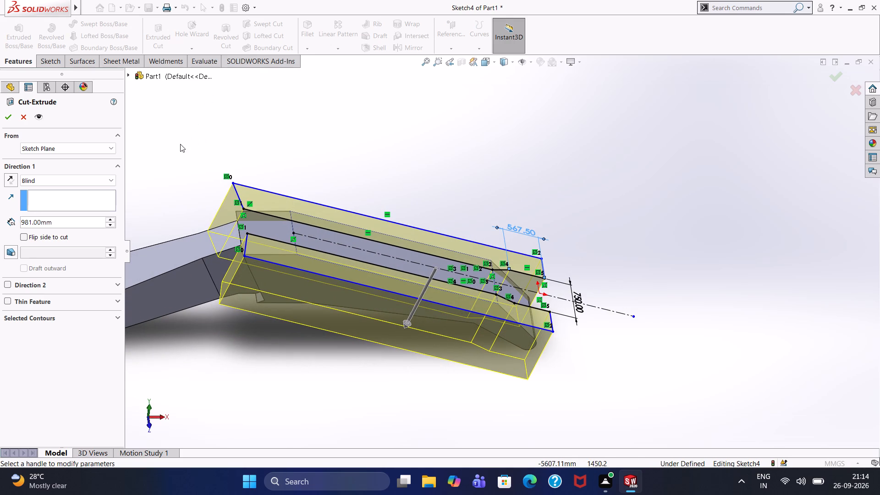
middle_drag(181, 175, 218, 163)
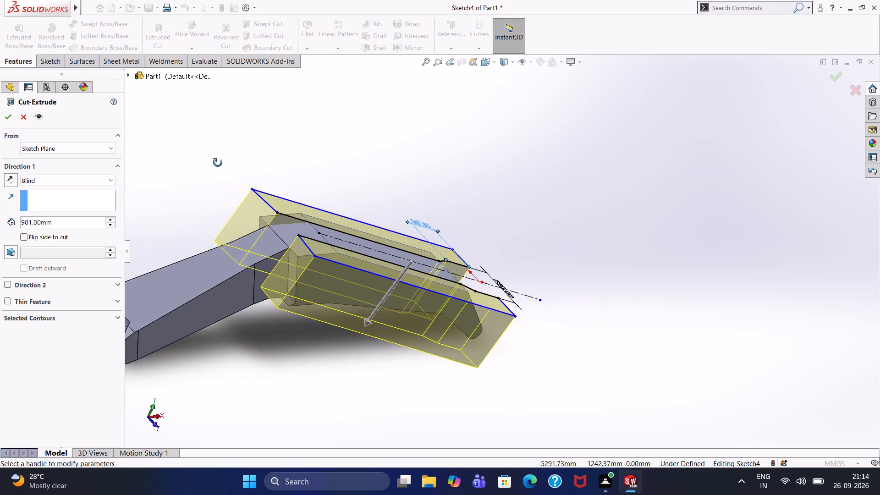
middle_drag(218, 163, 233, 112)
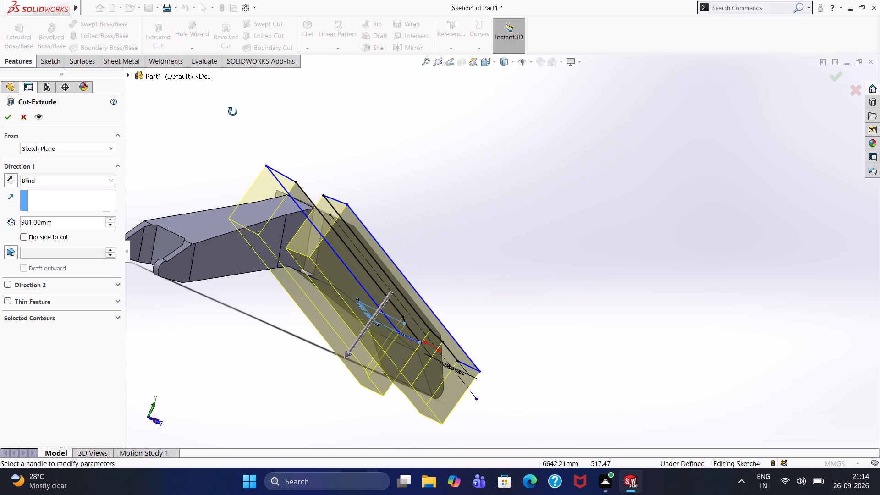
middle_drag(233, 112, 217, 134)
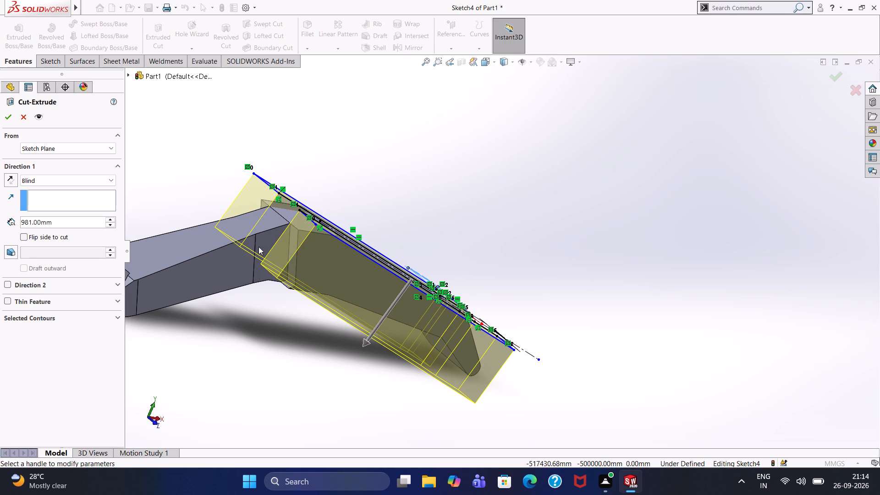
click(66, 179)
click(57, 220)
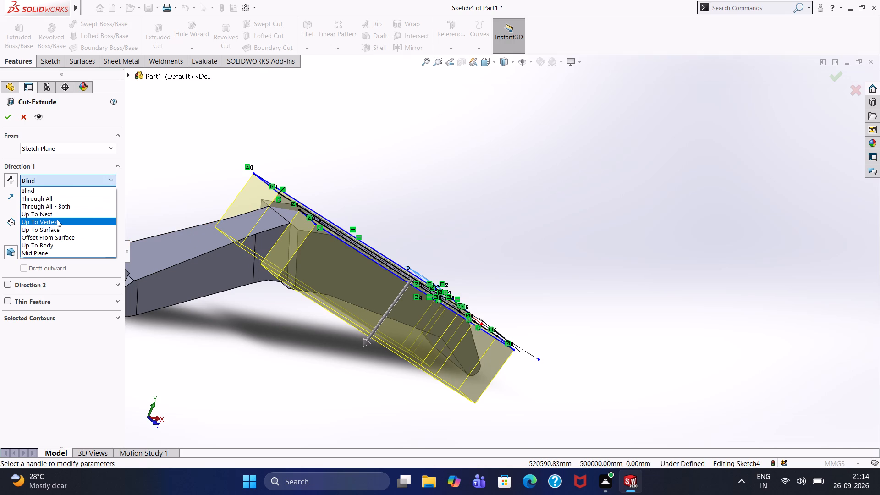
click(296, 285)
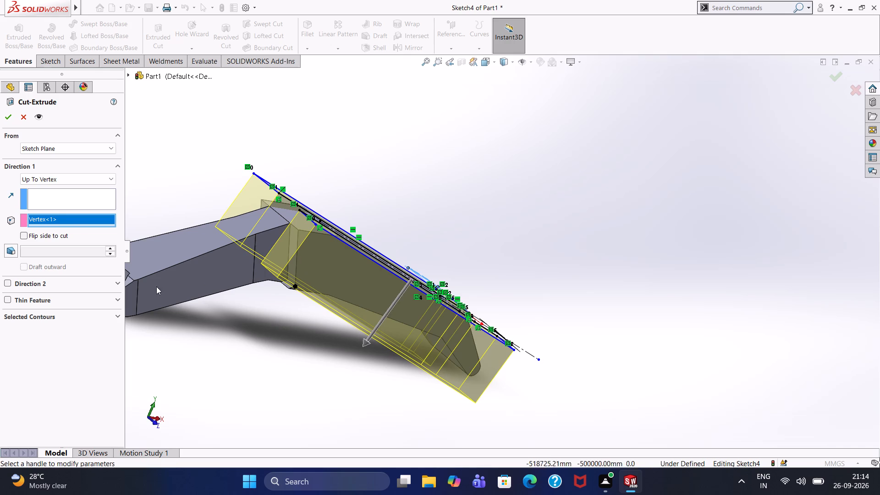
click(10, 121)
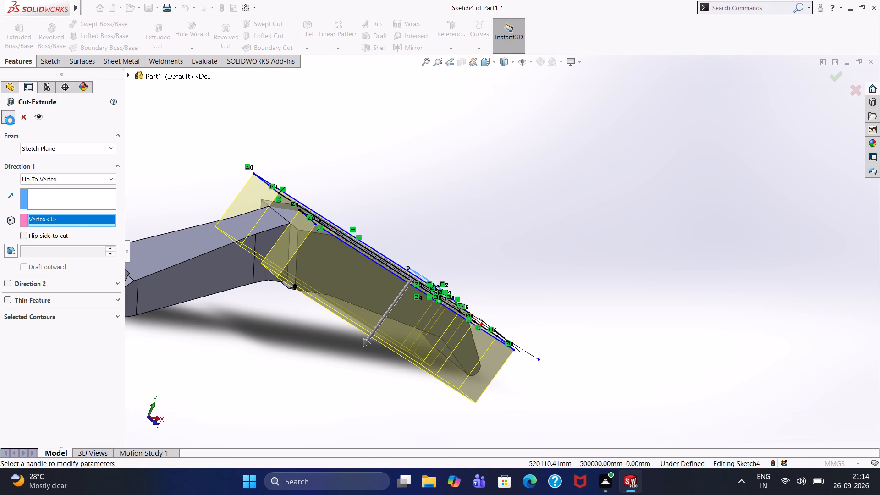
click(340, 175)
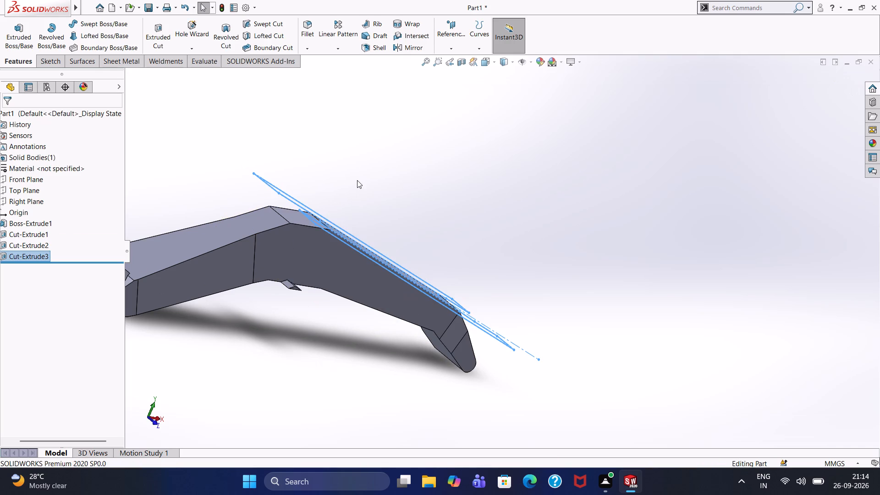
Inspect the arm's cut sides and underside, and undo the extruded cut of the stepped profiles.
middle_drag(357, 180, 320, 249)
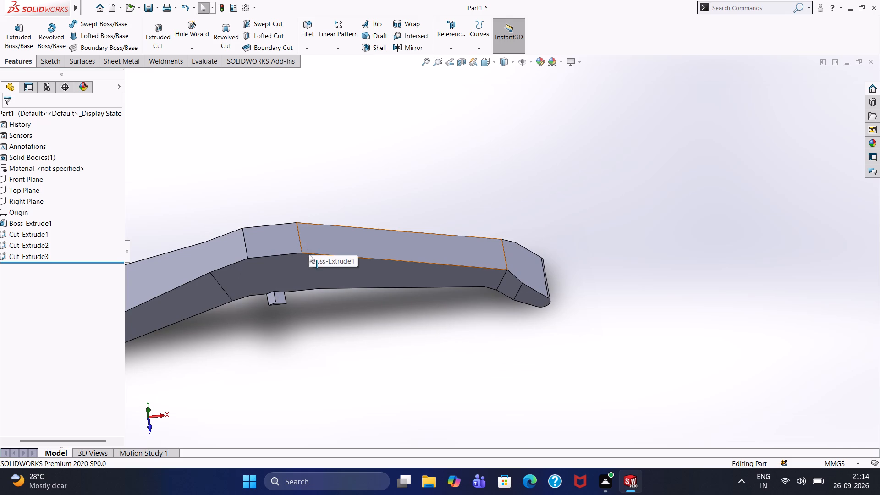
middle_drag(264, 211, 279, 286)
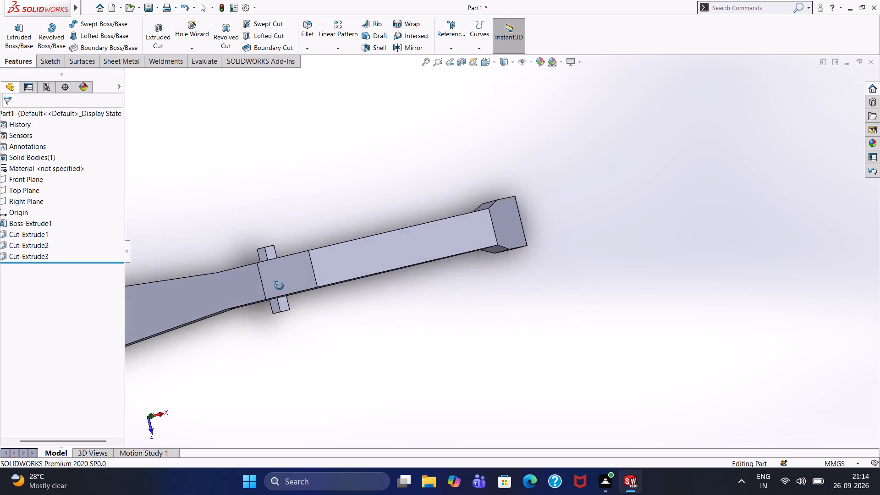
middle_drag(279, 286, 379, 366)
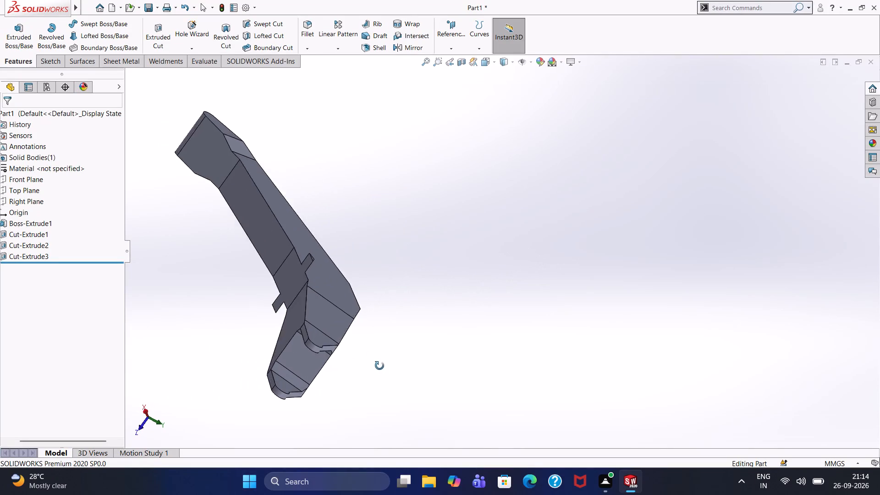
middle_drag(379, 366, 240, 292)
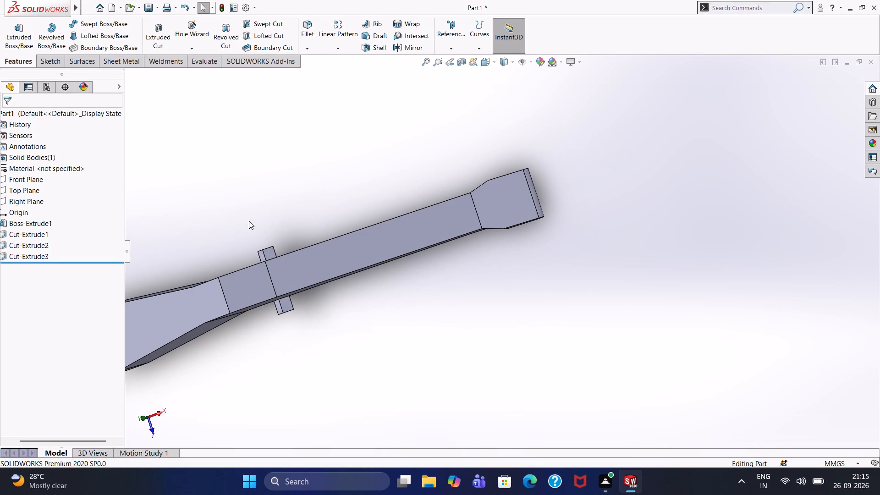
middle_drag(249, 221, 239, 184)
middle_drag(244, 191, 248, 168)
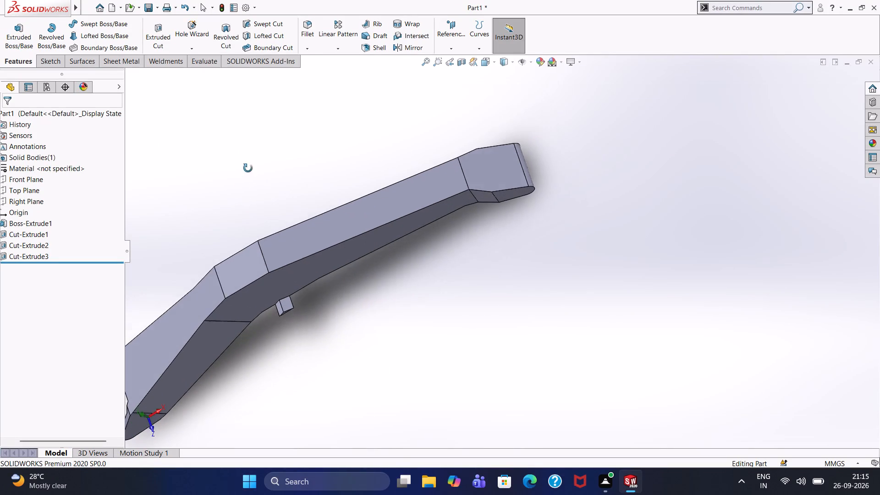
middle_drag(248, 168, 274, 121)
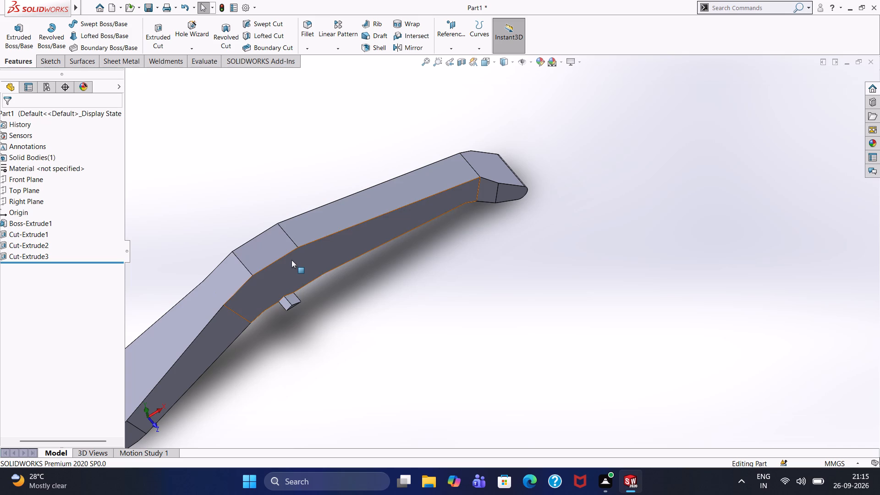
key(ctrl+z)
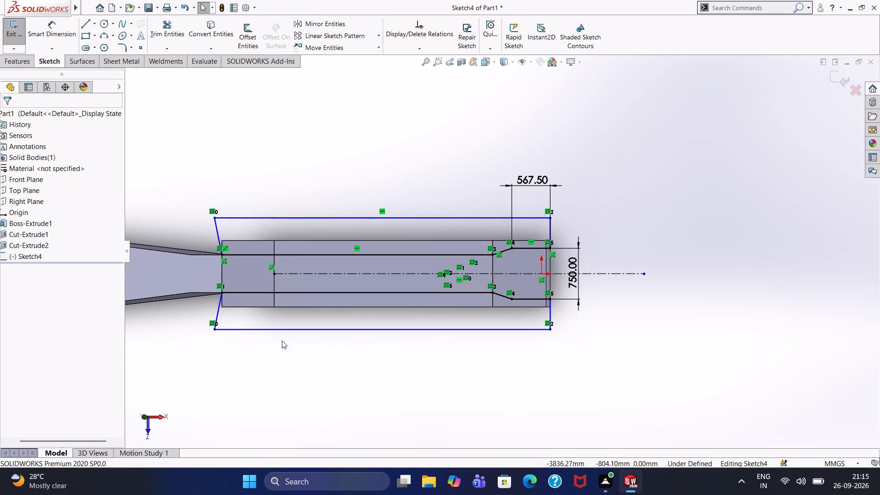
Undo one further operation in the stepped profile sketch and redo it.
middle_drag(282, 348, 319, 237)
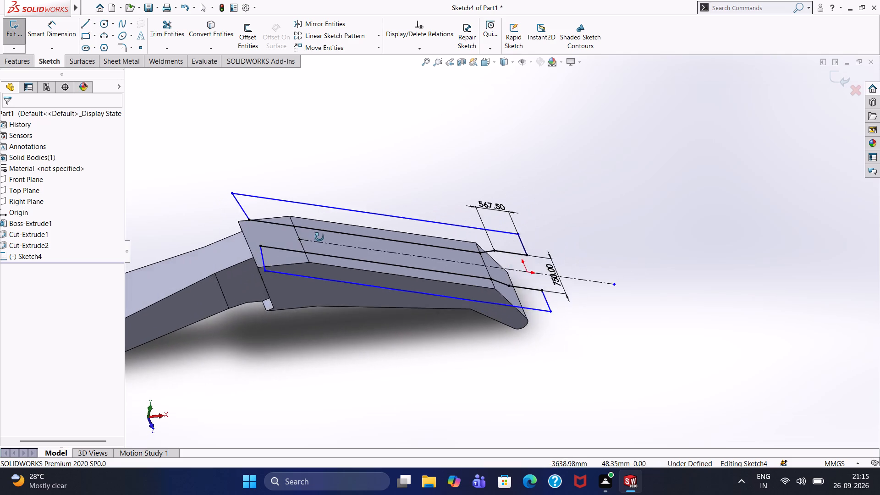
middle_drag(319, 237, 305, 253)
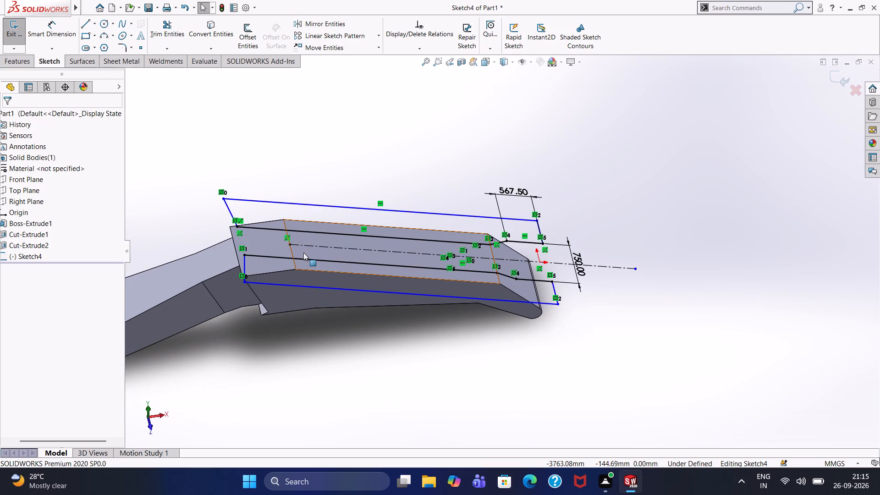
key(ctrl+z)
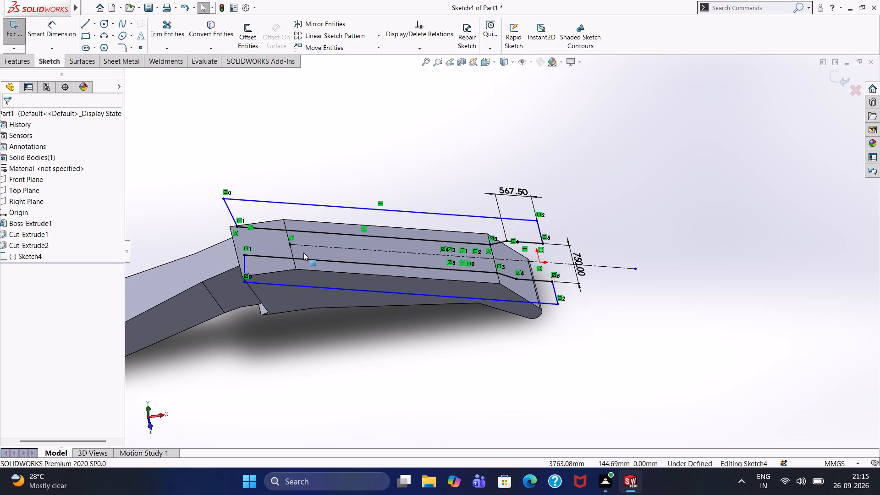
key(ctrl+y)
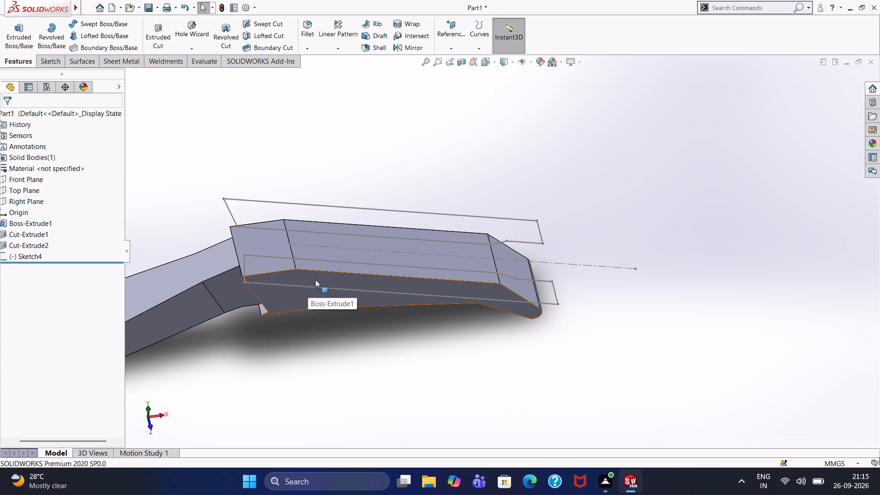
Undo back into the stepped profile sketch and extrude-cut both profiles Up To Vertex, ending at the arm's lower corner under the bend.
key(ctrl+z)
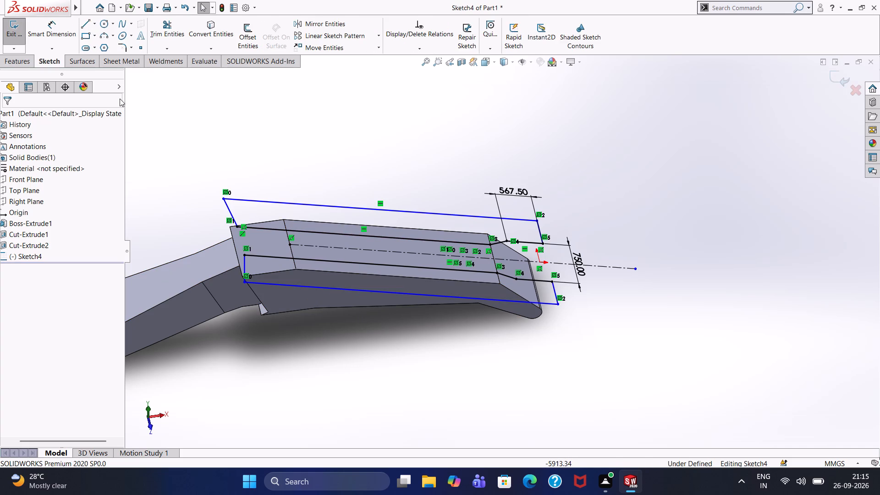
click(22, 60)
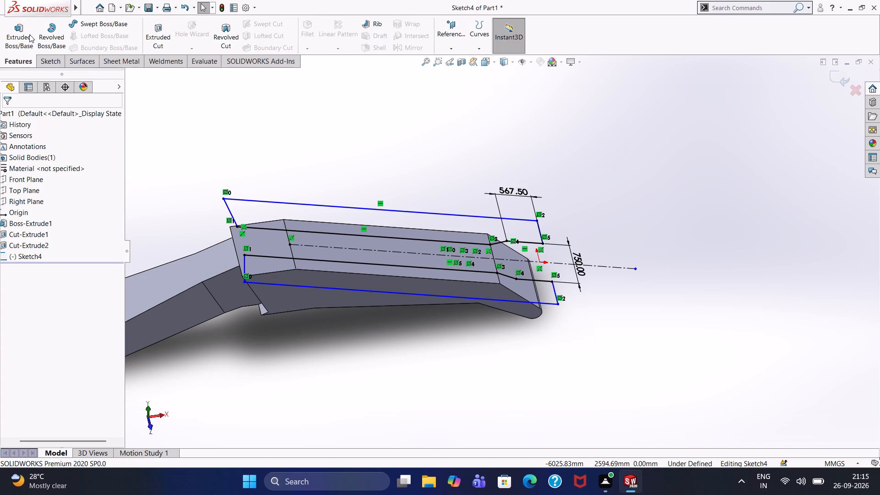
click(156, 38)
click(261, 315)
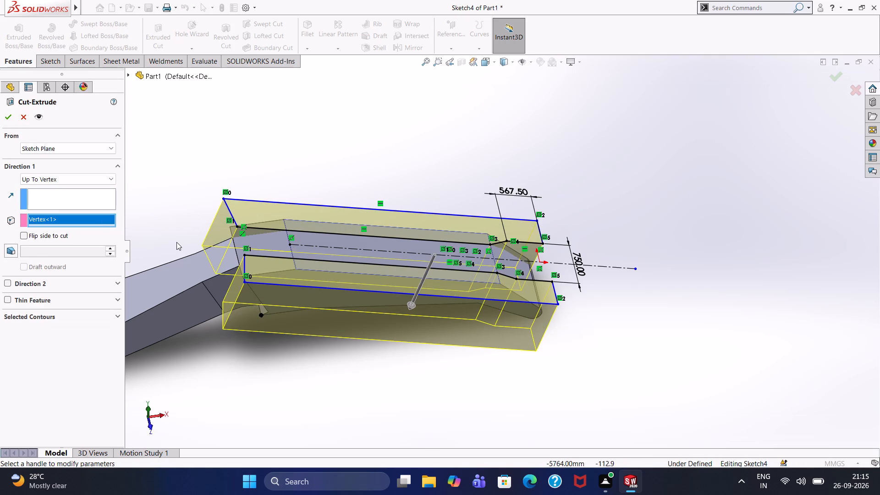
click(7, 114)
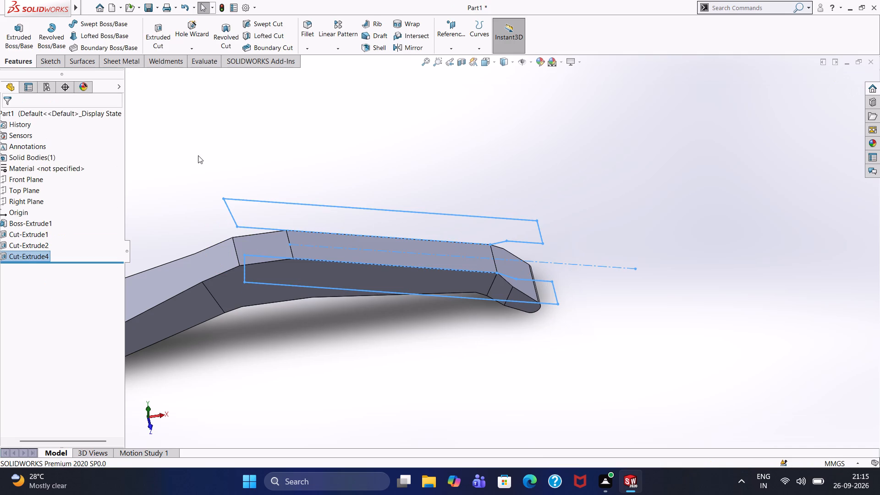
click(235, 163)
Start a new sketch on the arm's flat side face around the bend, viewed face-on.
middle_drag(275, 193, 266, 155)
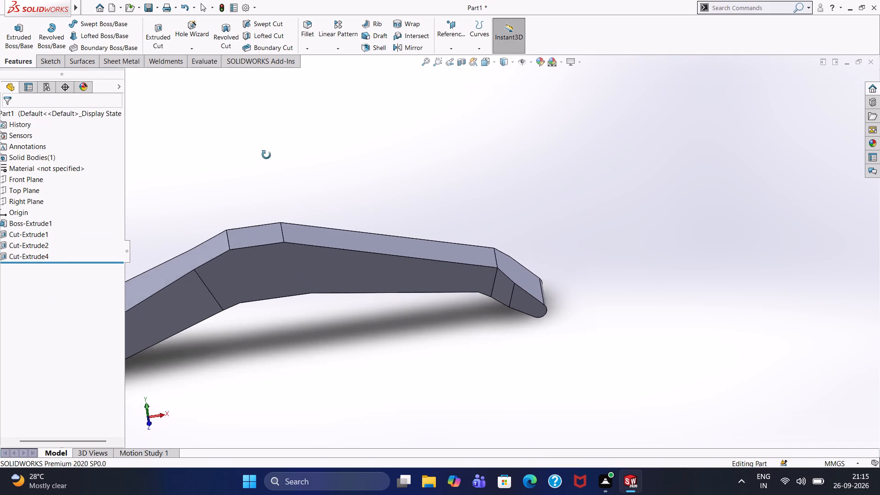
middle_drag(266, 155, 256, 171)
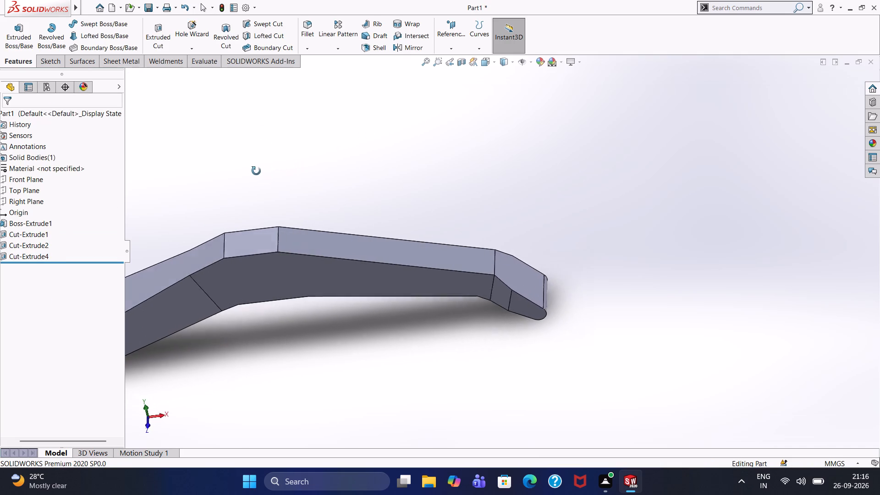
middle_drag(256, 171, 242, 166)
scroll(245, 185, up, 2)
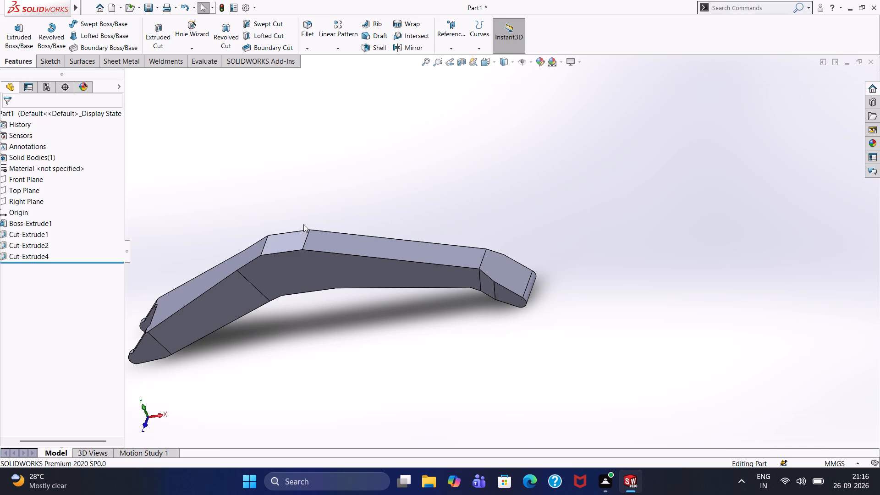
scroll(340, 234, up, 2)
scroll(340, 234, down, 4)
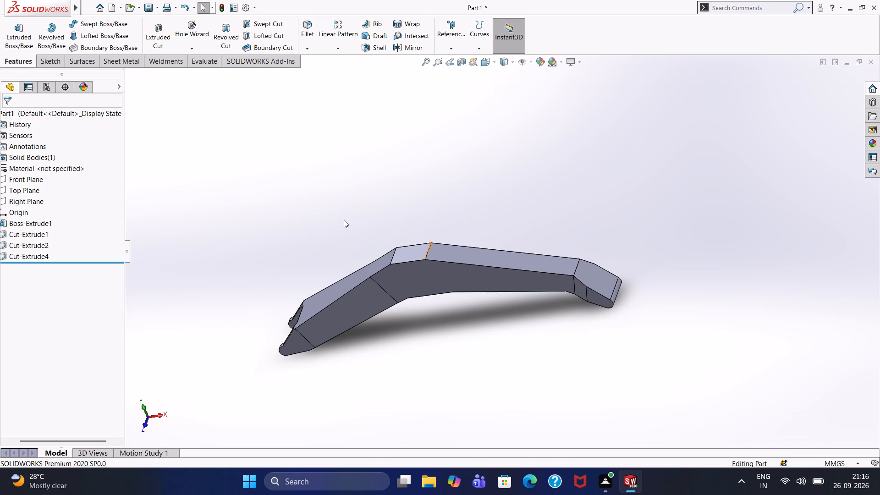
click(433, 269)
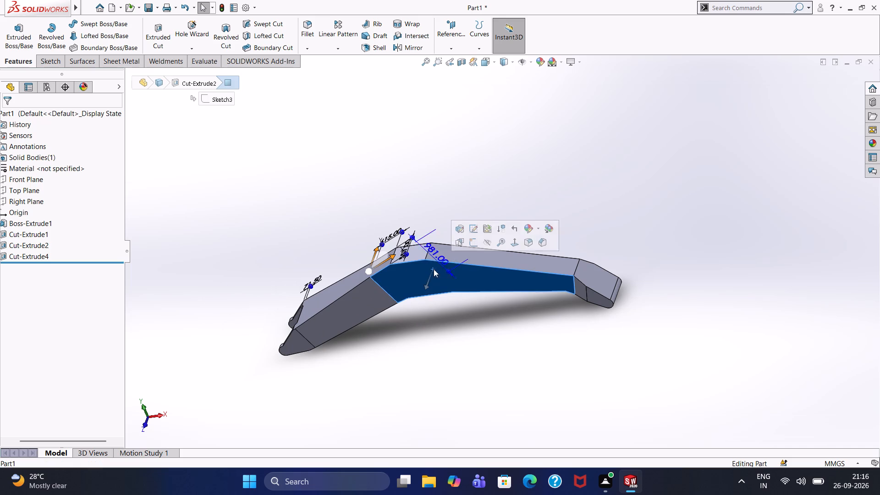
click(474, 243)
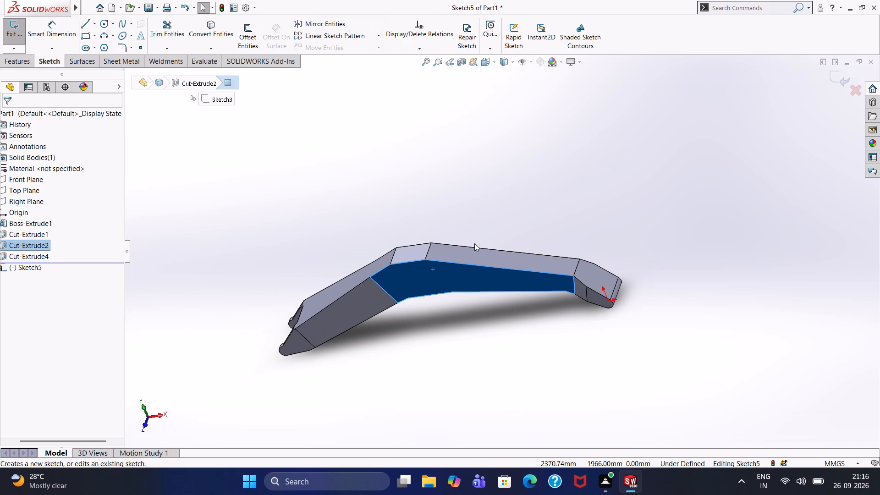
key(ctrl+8)
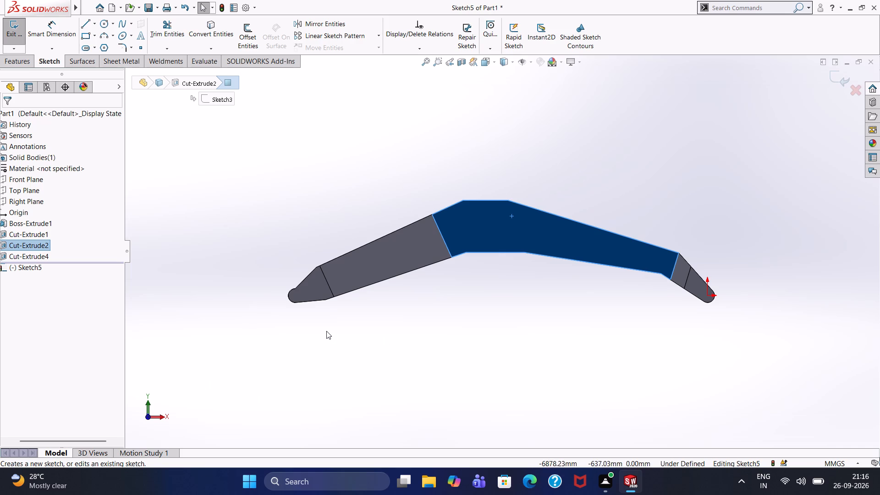
scroll(332, 362, down, 1)
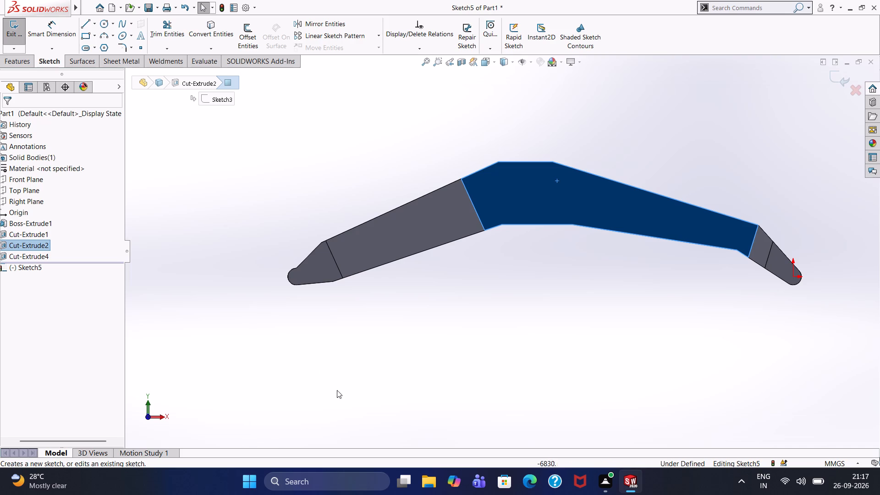
click(343, 184)
scroll(343, 184, down, 1)
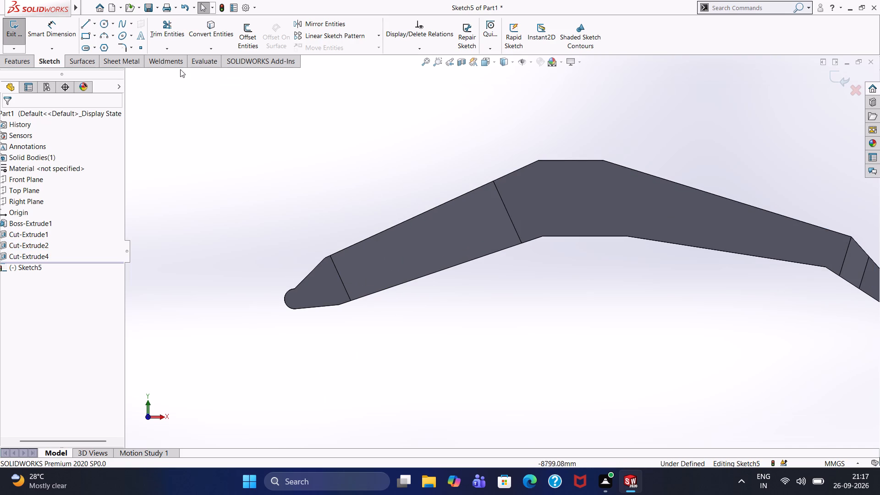
Sketch a closed five-line profile across the arm's side, with a long lower line about 4940 mm and a closing line about 1390 mm.
click(87, 20)
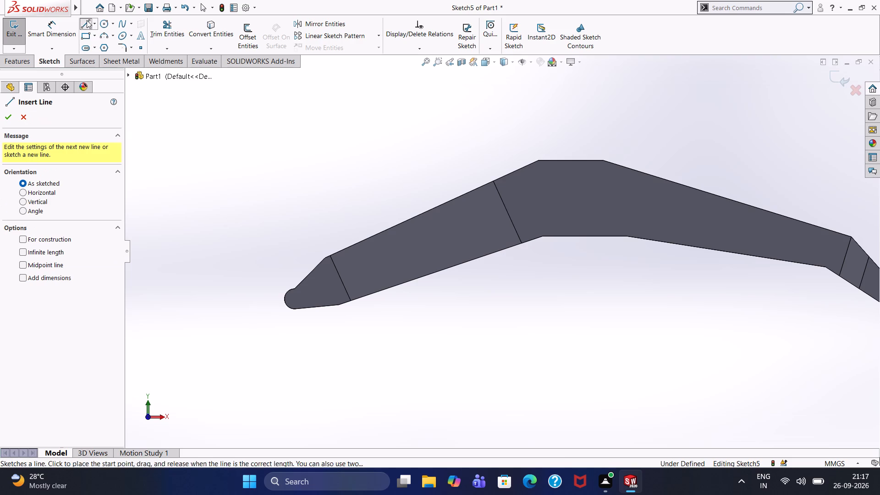
click(403, 282)
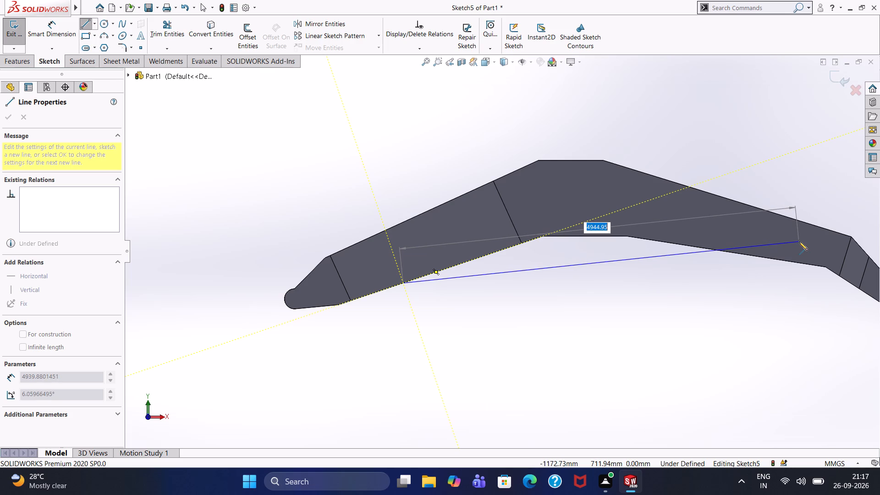
click(799, 242)
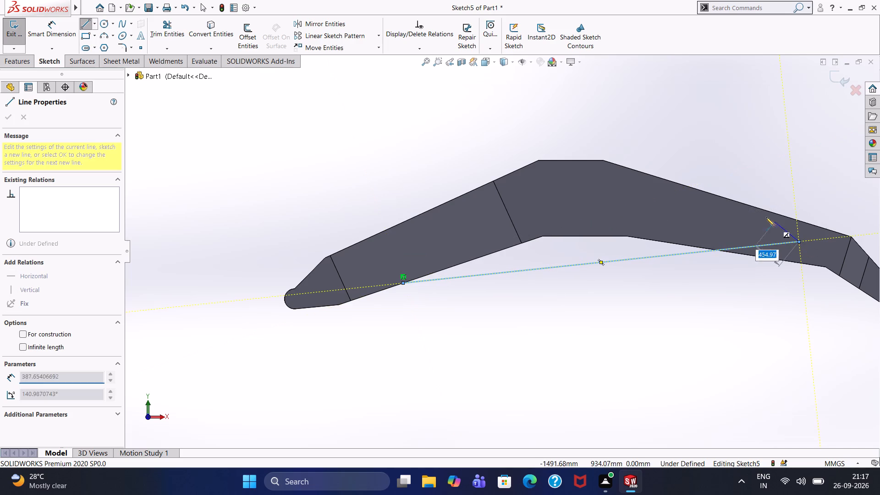
click(757, 209)
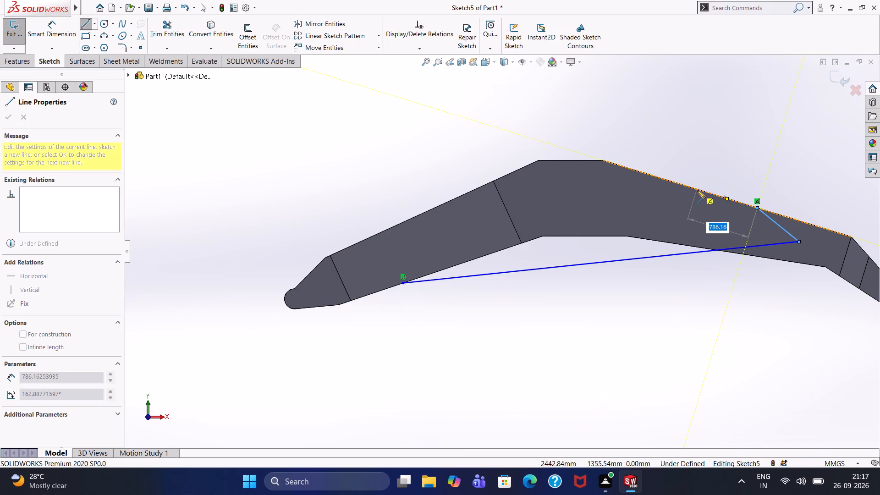
click(665, 180)
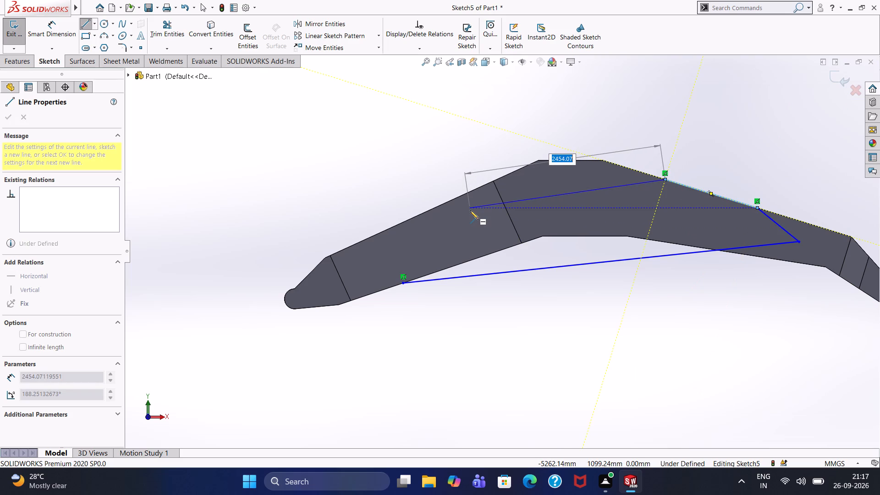
click(483, 204)
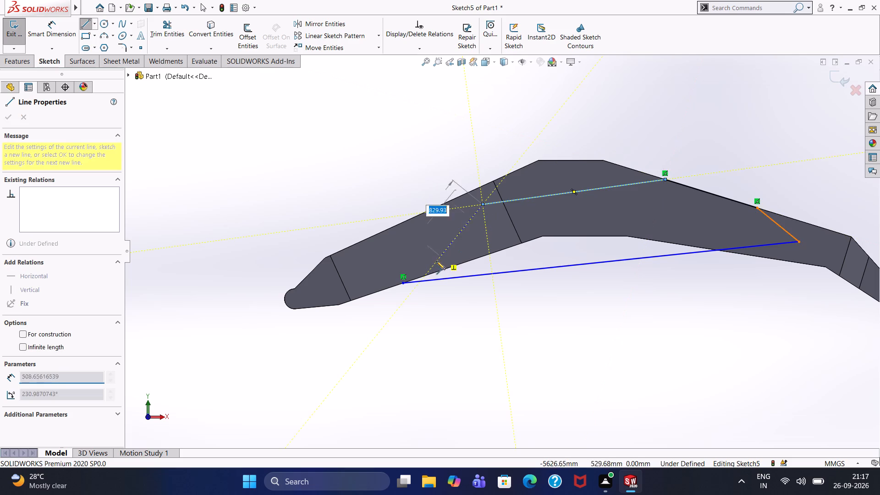
click(402, 282)
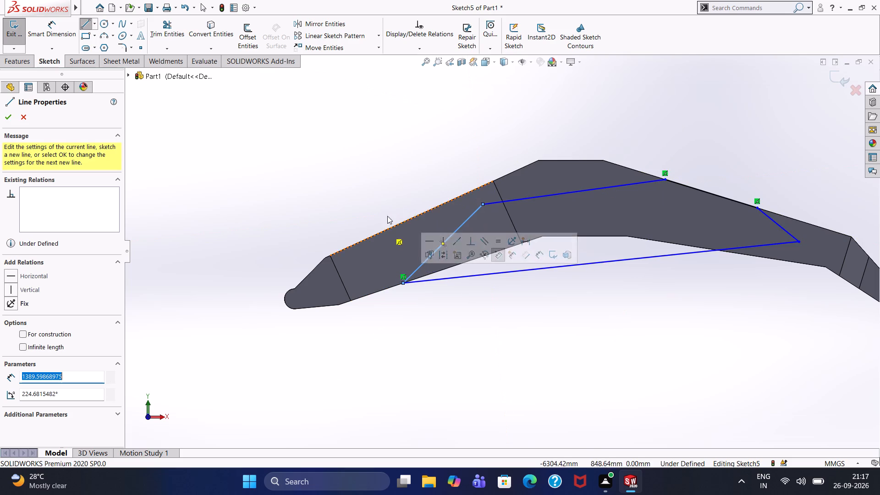
right_click(395, 183)
click(409, 189)
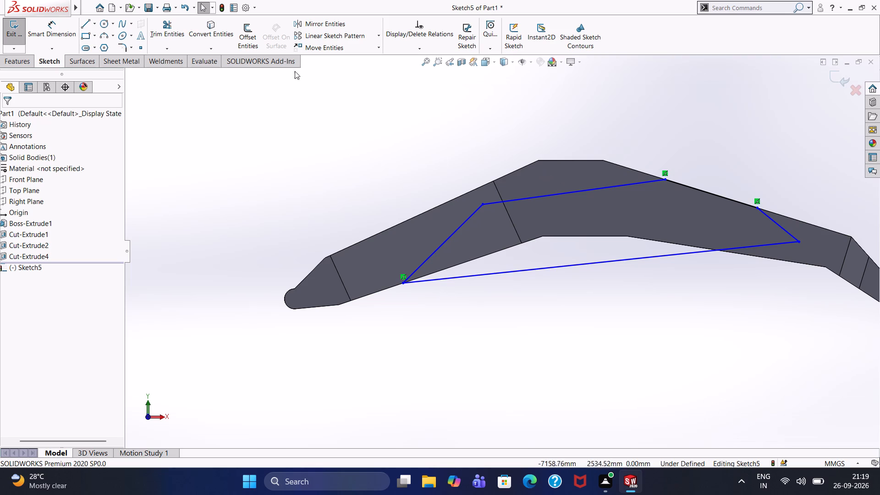
Draw a wavy five-point spline between the ends of the profile's long upper line, crossing that line near its midpoint.
click(130, 19)
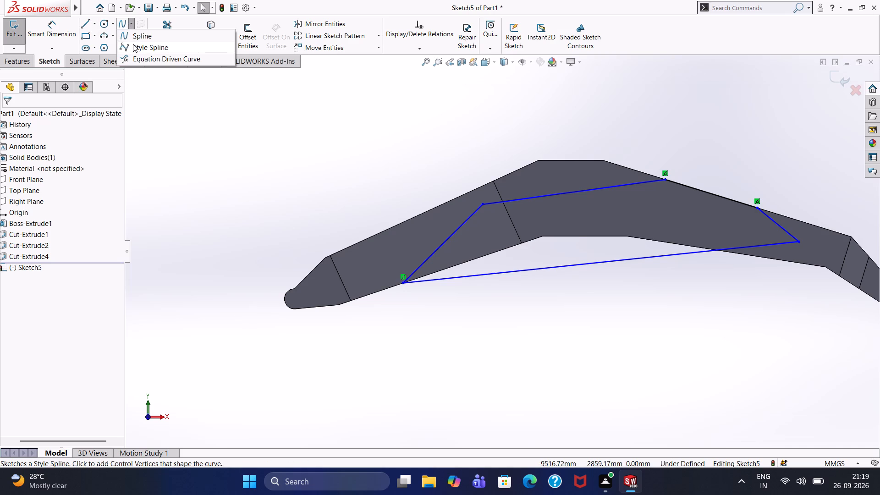
click(155, 34)
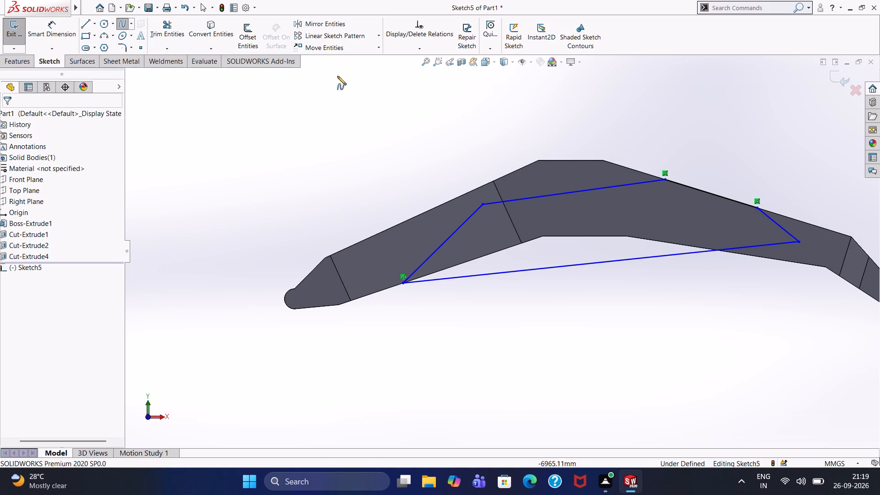
click(483, 204)
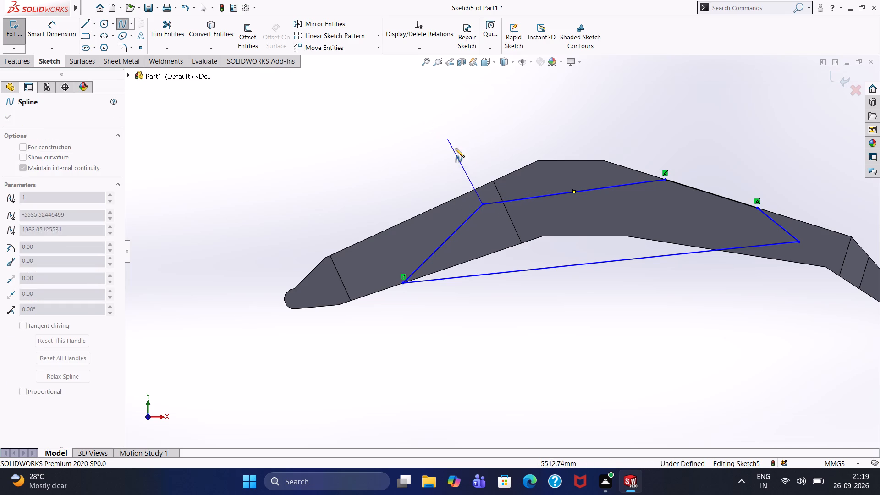
click(522, 185)
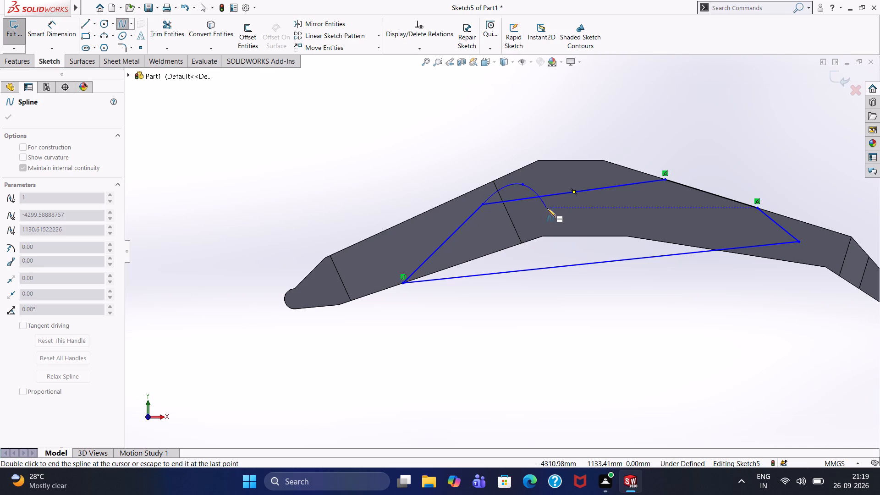
click(553, 209)
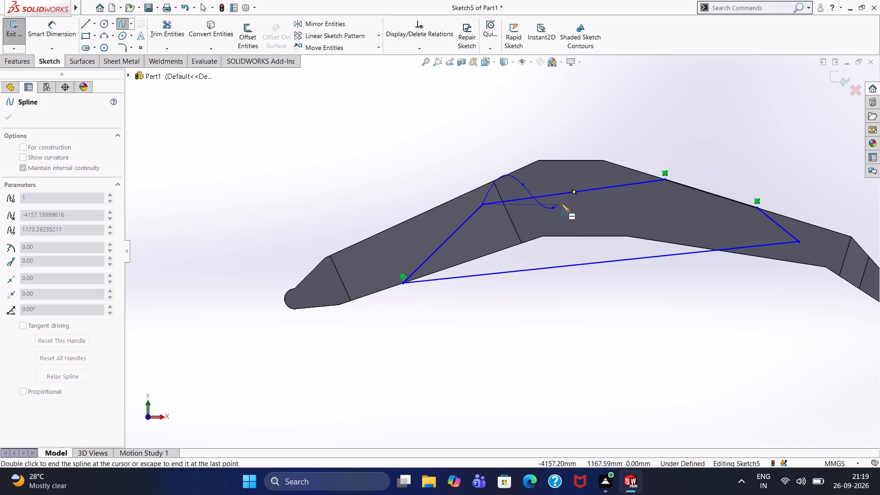
click(581, 191)
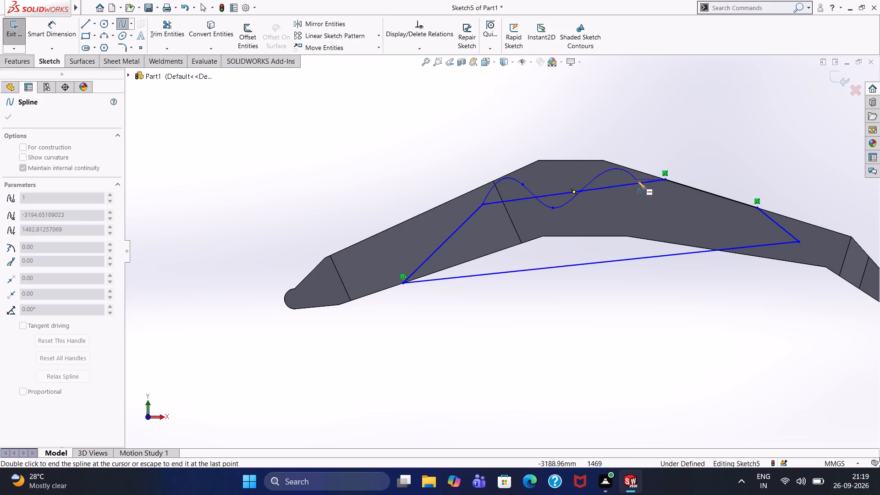
click(665, 179)
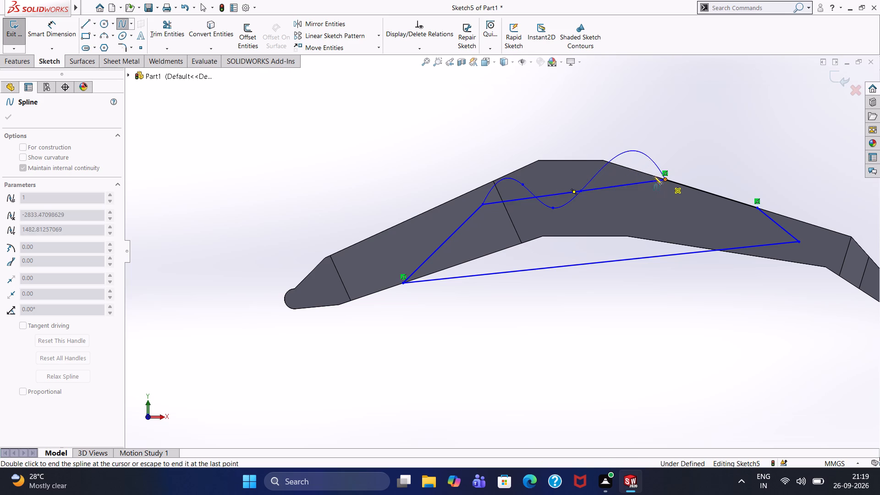
right_click(588, 136)
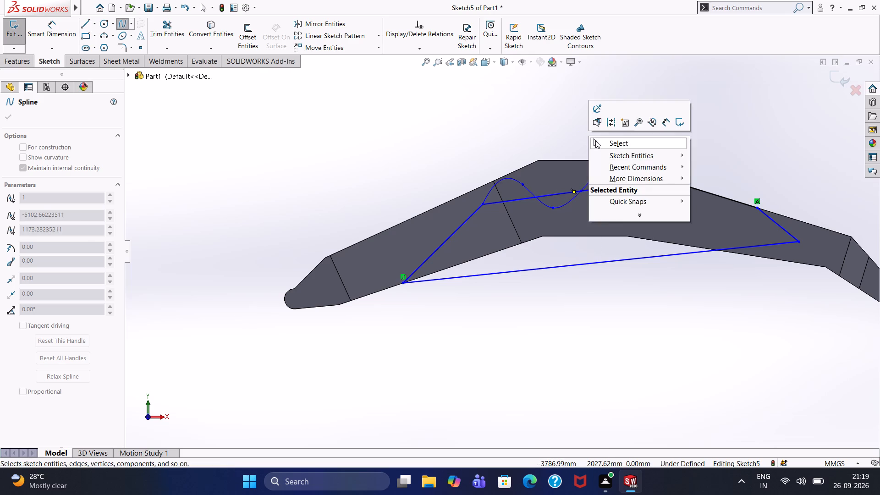
click(595, 140)
Reshape the spline by shifting it slightly and lowering its end tangent so the last hump flattens inside the arm's upper edge.
click(623, 153)
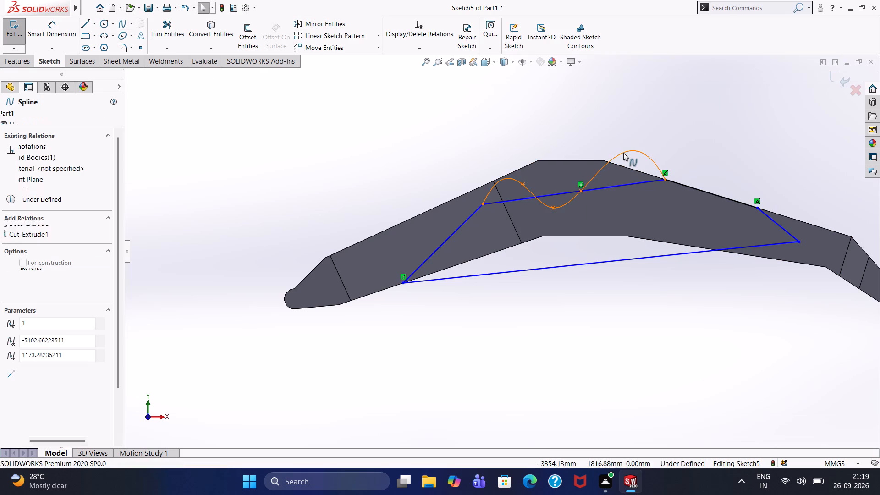
drag(632, 150, 627, 160)
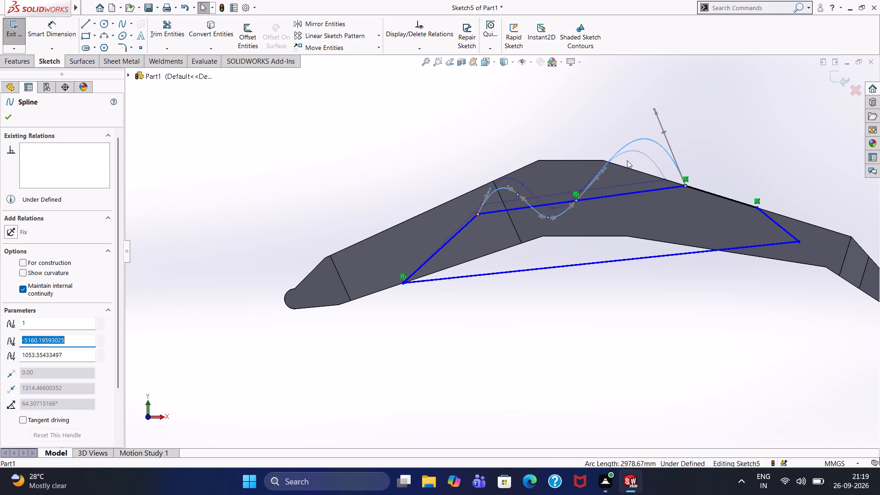
drag(627, 160, 624, 150)
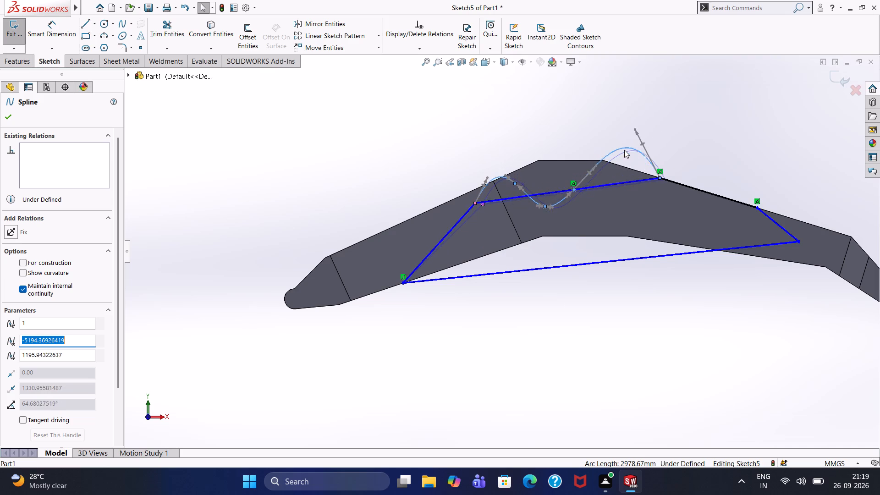
drag(624, 150, 627, 154)
drag(650, 138, 645, 148)
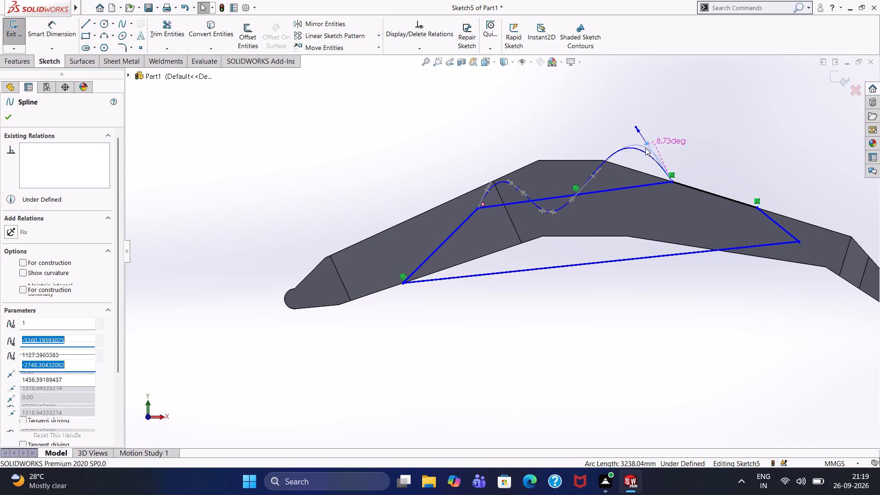
drag(645, 148, 632, 171)
click(538, 131)
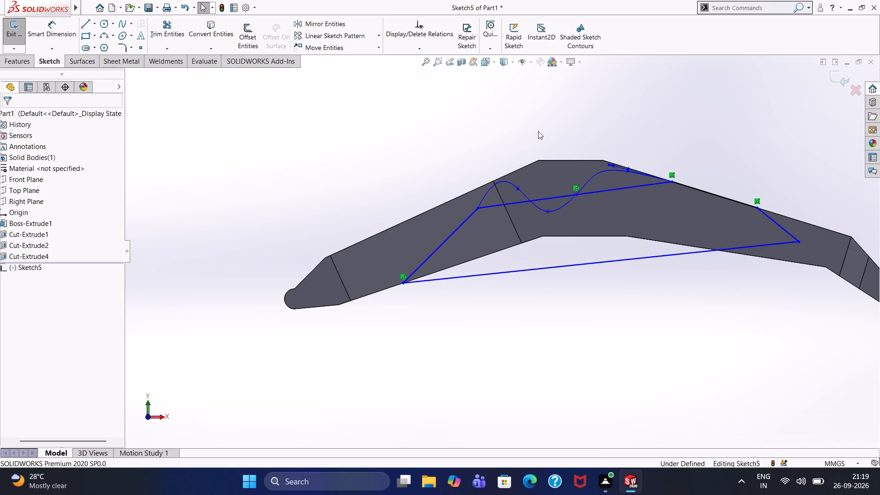
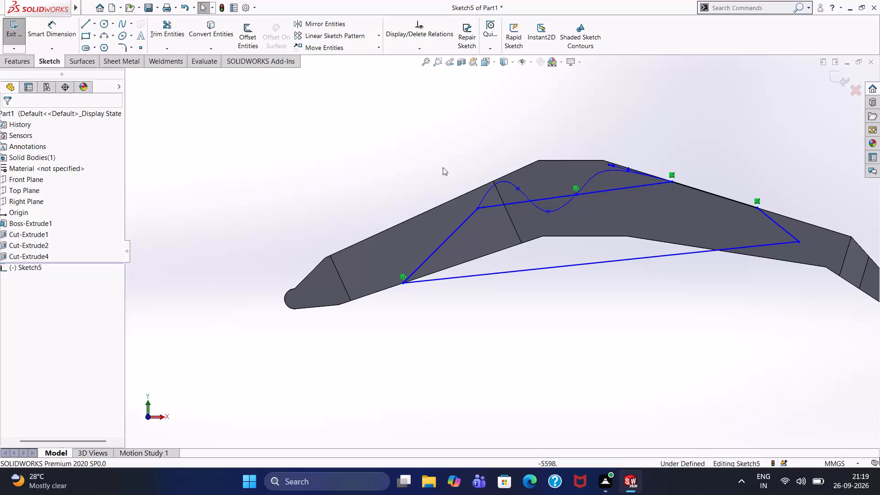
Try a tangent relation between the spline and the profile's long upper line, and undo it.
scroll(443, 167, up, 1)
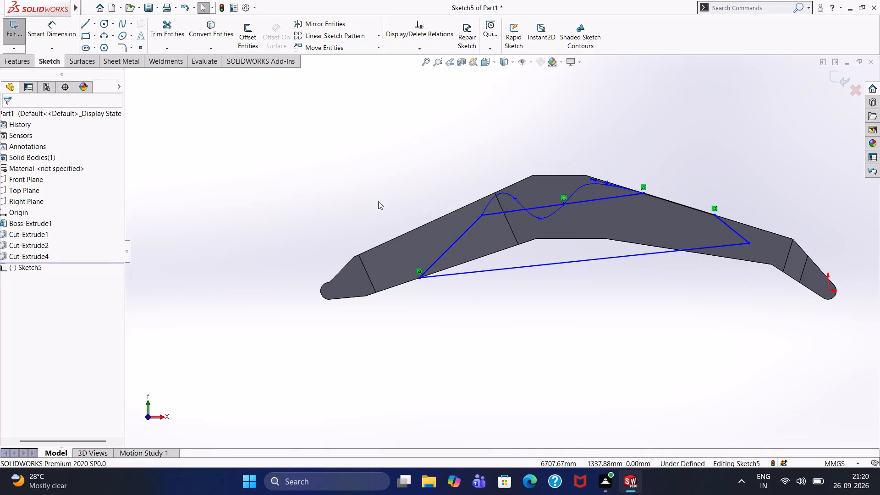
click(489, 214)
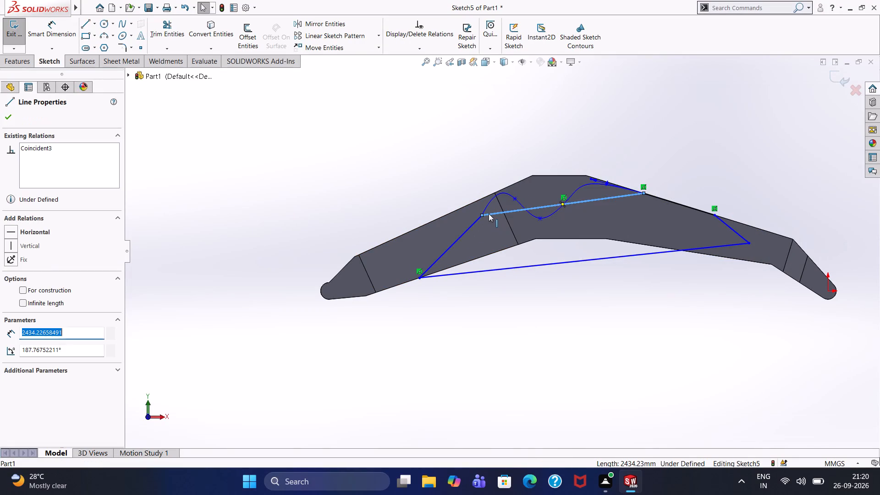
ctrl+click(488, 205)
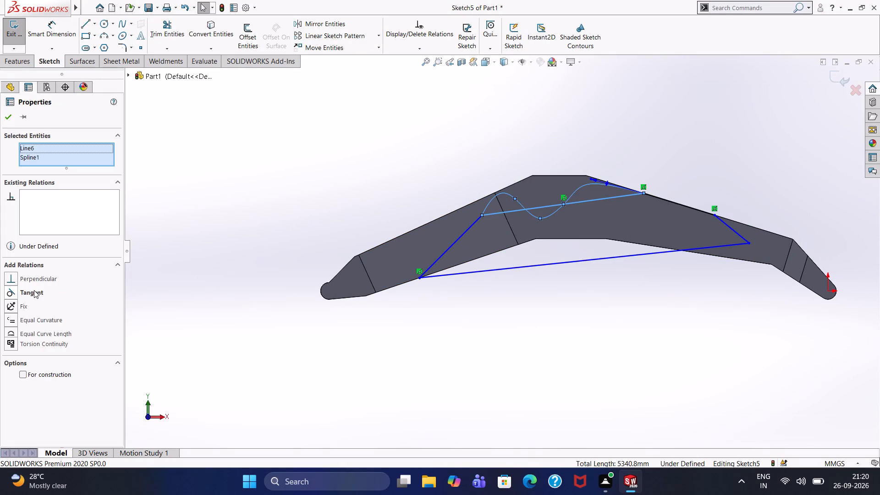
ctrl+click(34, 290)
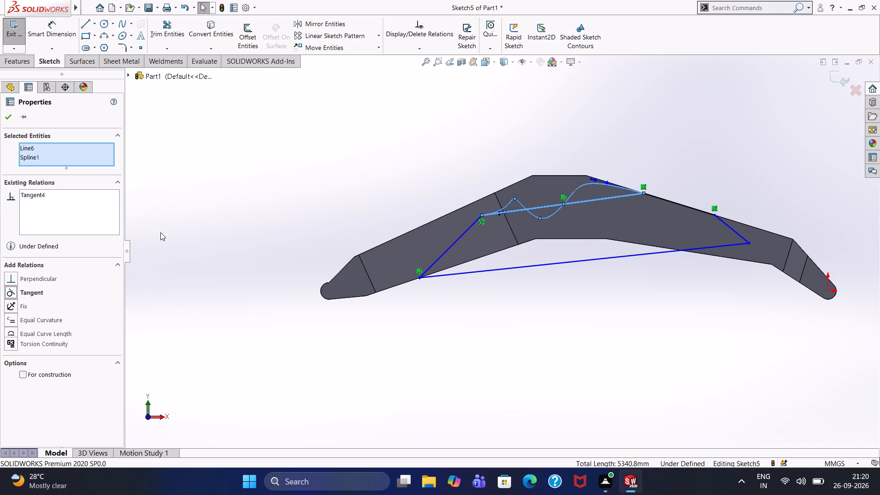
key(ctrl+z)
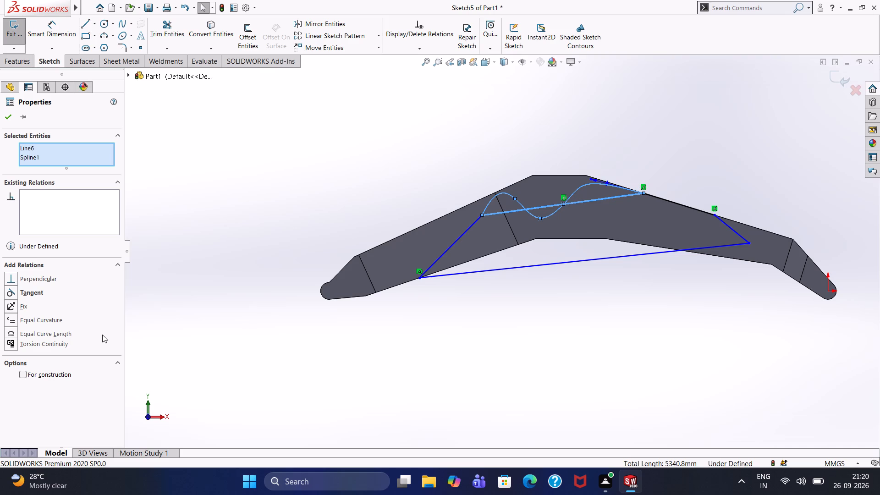
Make the spline tangent to the profile's slanted line at their shared start point.
scroll(192, 348, down, 1)
scroll(567, 207, up, 1)
scroll(579, 192, down, 1)
scroll(572, 200, up, 1)
scroll(571, 200, down, 5)
scroll(511, 223, down, 4)
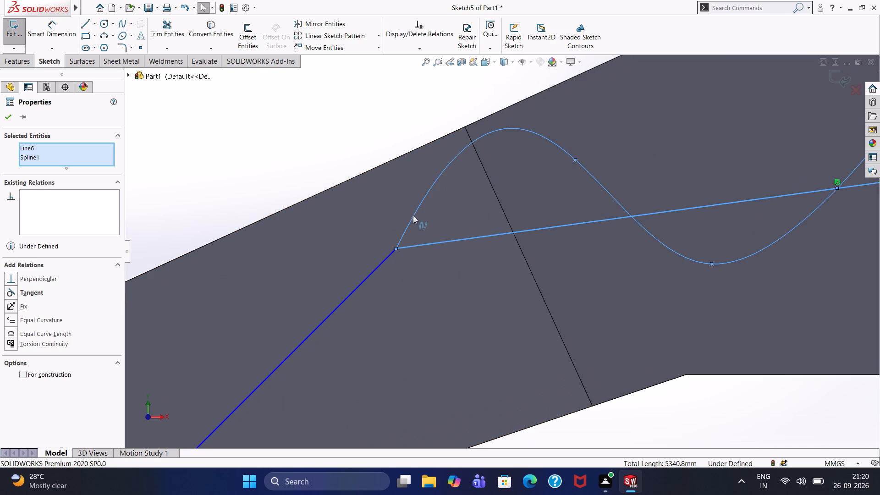
click(10, 121)
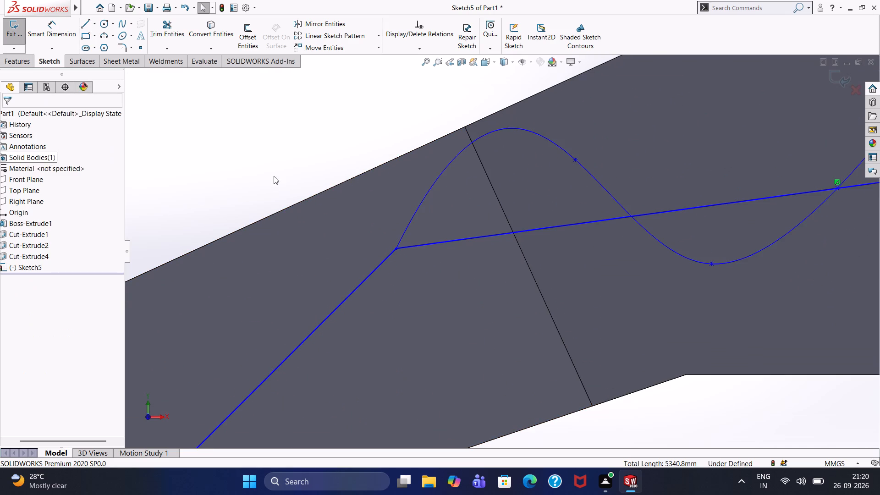
click(428, 190)
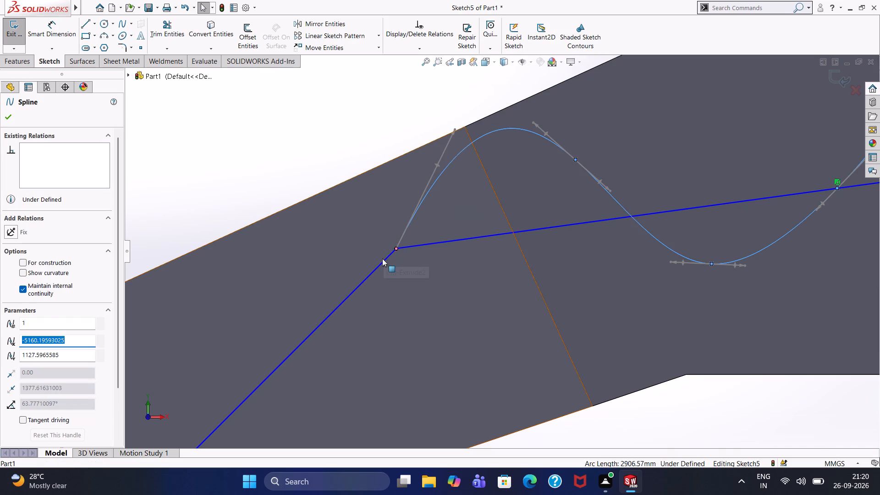
ctrl+click(382, 261)
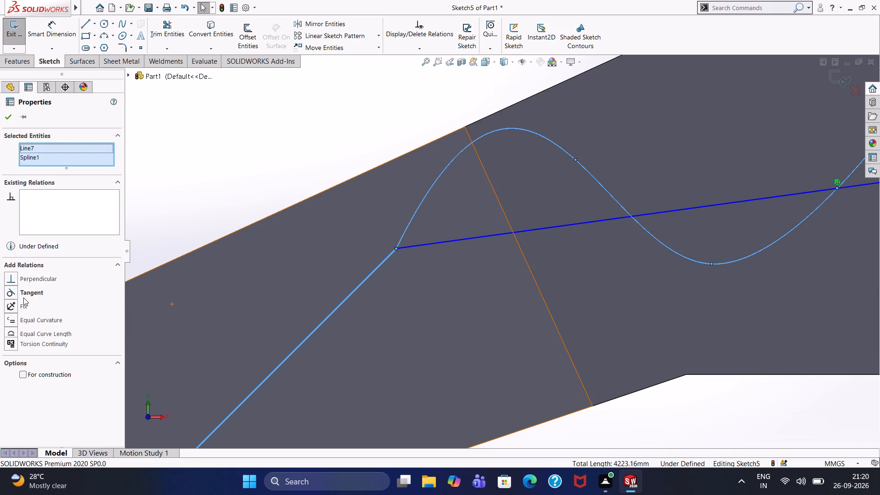
ctrl+click(24, 292)
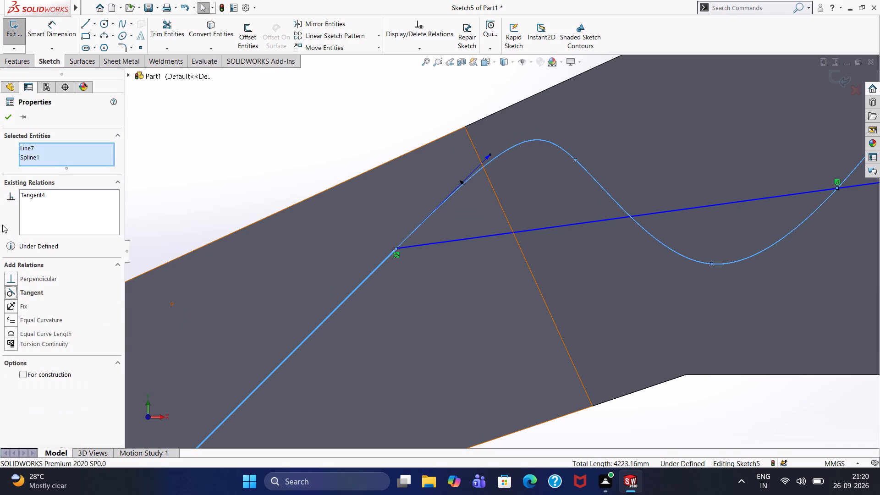
click(10, 119)
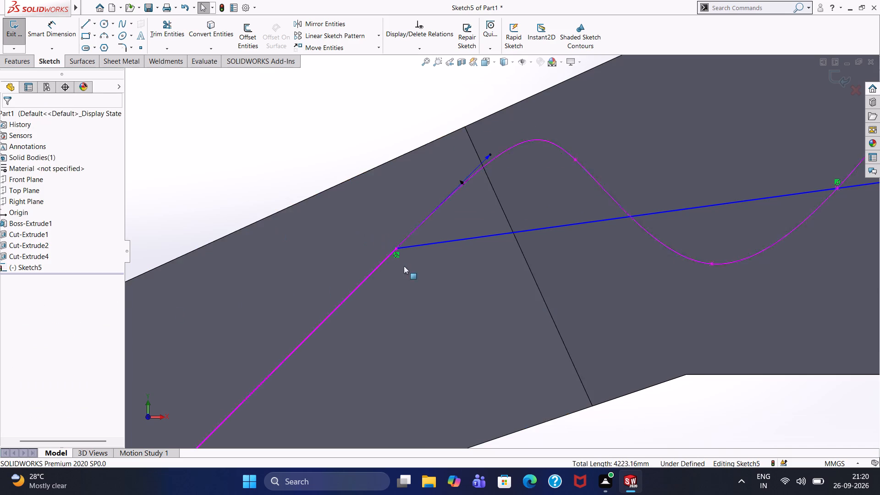
Shrink the spline's start tangent weight to about 5 and tilt the second point's tangent to about 13°.
scroll(583, 207, up, 1)
scroll(603, 220, down, 1)
scroll(605, 221, up, 2)
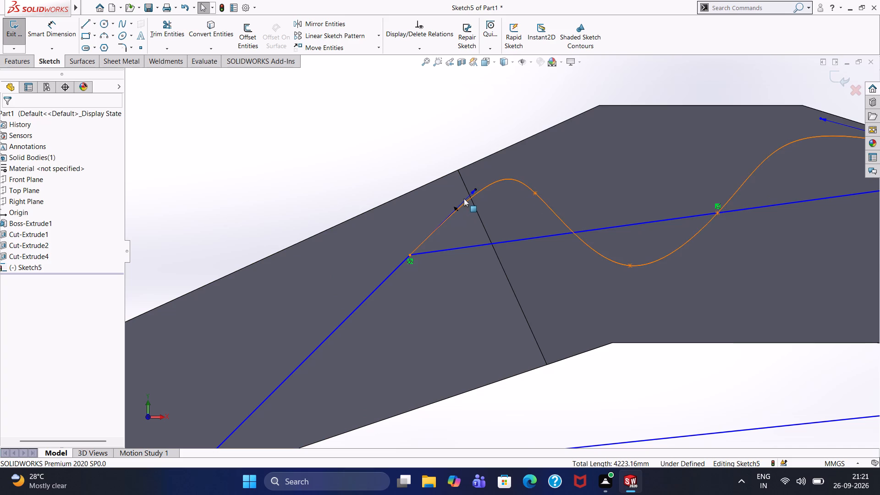
drag(472, 192, 459, 199)
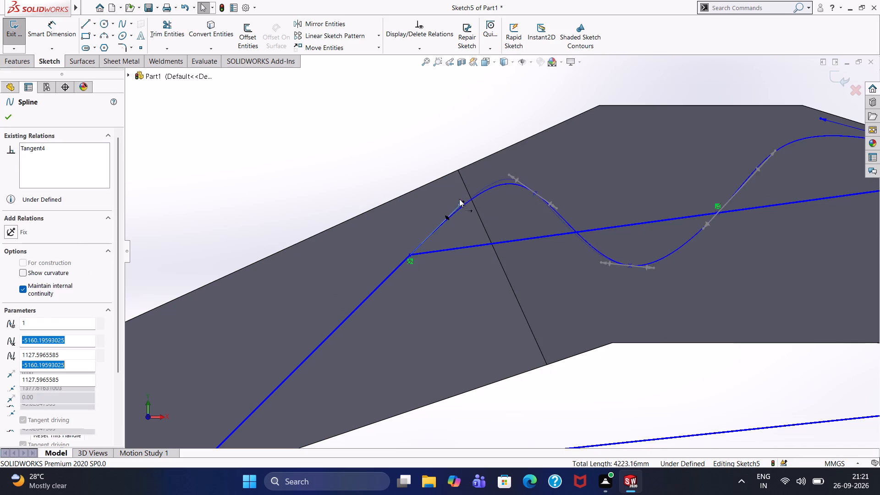
drag(459, 199, 426, 213)
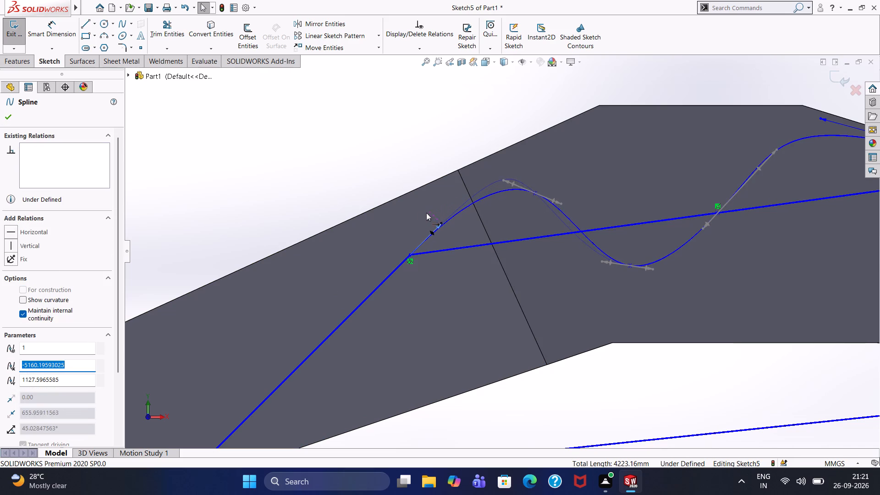
drag(426, 213, 407, 218)
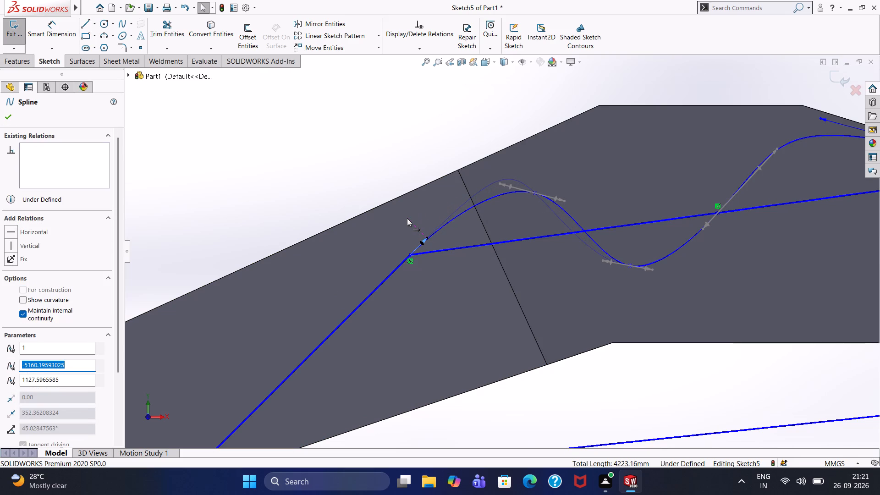
drag(407, 218, 374, 246)
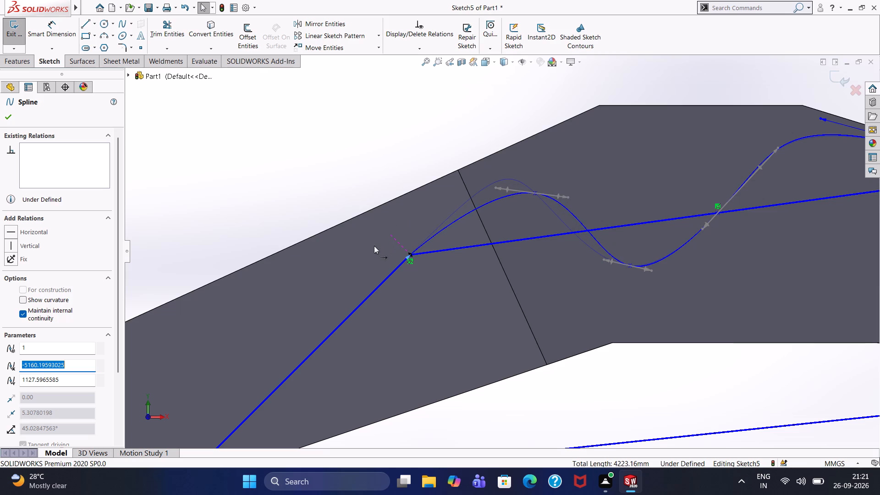
drag(374, 246, 365, 251)
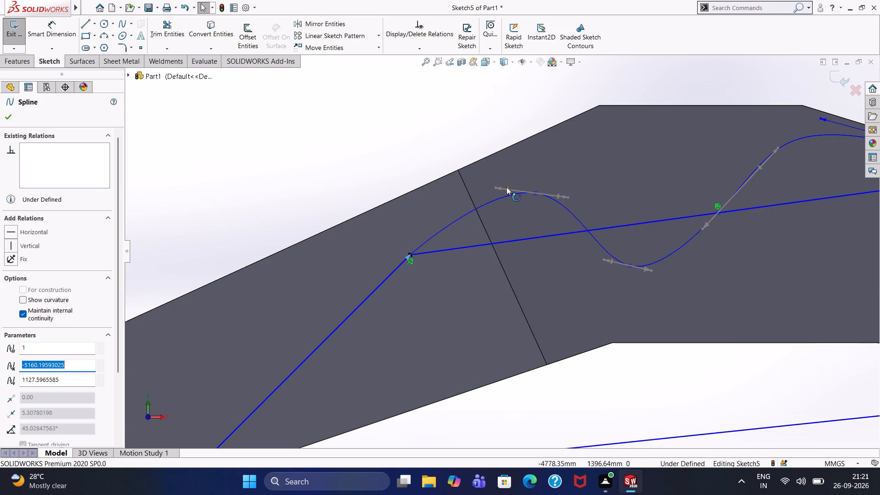
drag(506, 187, 480, 206)
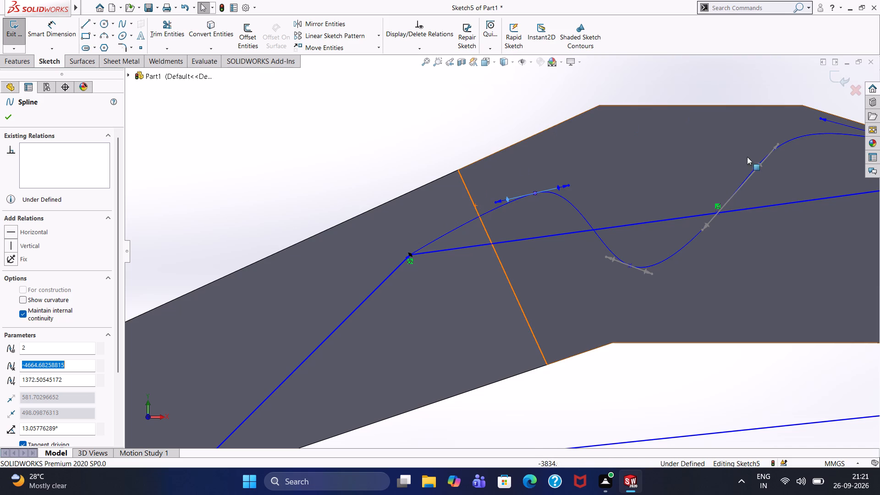
Adjust the tangent handle at the spline's fourth point to about 48.6° with a forward weight of about 1259.
click(773, 147)
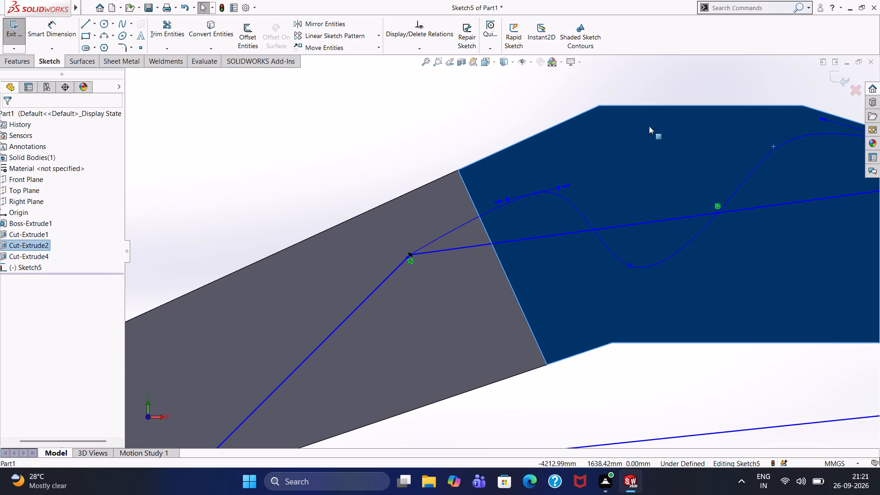
key(Escape)
click(759, 164)
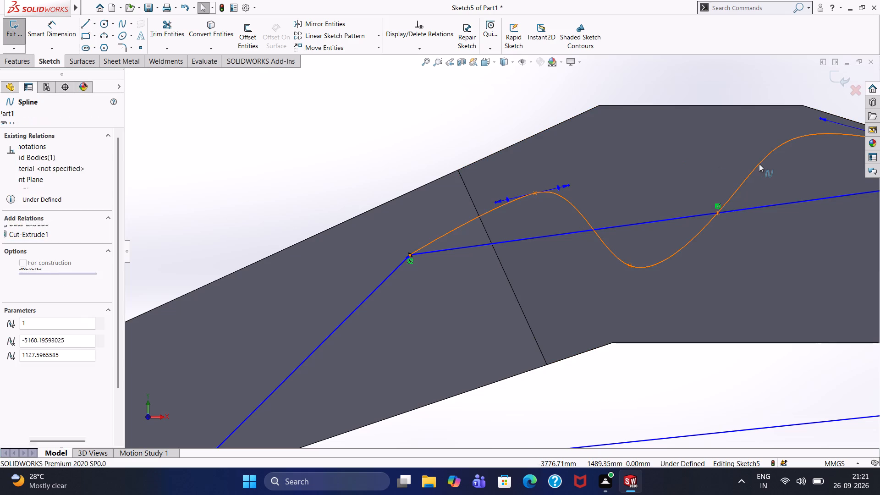
click(784, 166)
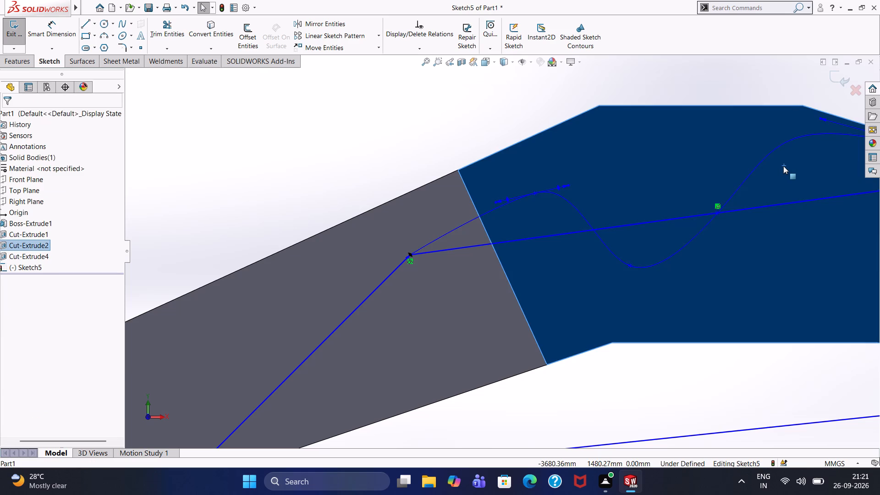
click(783, 166)
key(Escape)
click(772, 153)
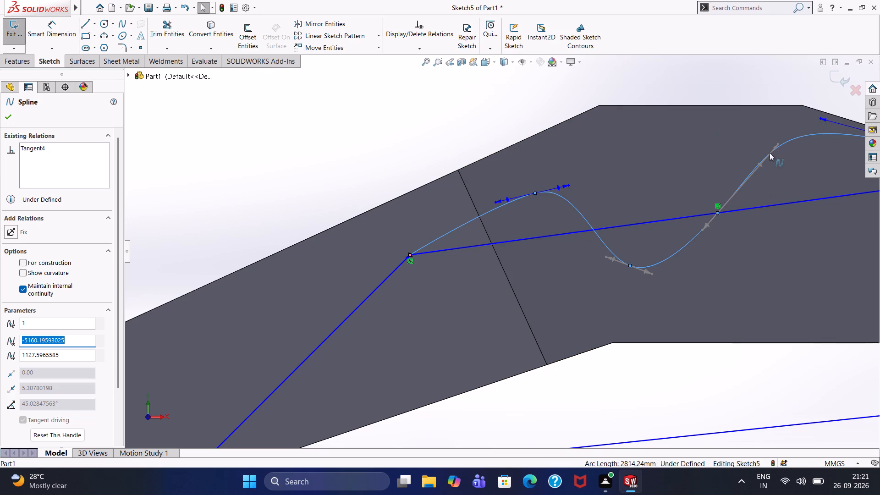
drag(775, 146, 776, 149)
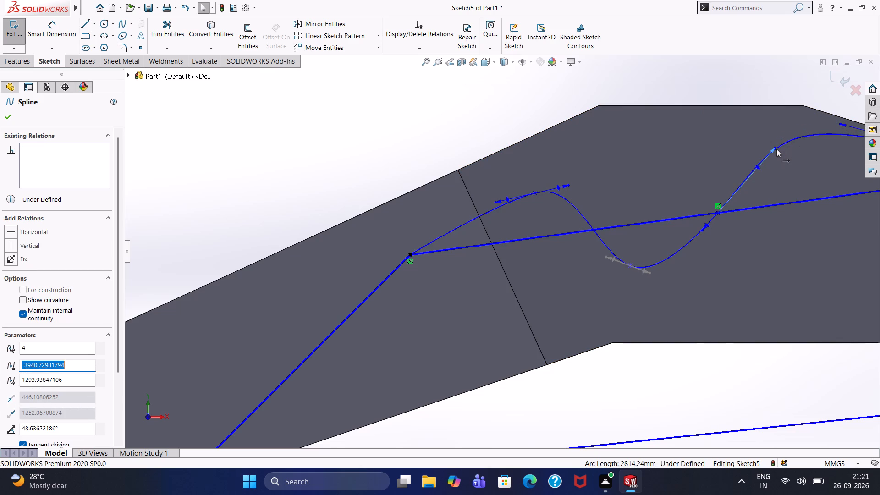
drag(776, 149, 792, 141)
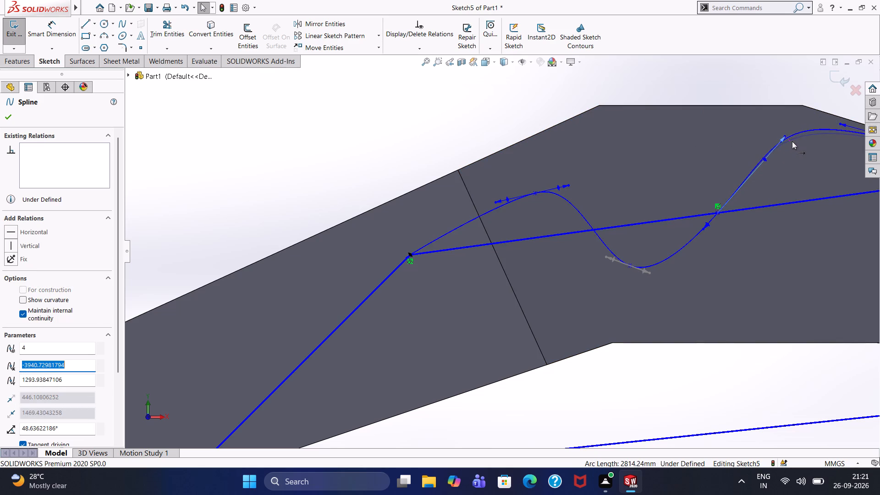
drag(792, 141, 781, 166)
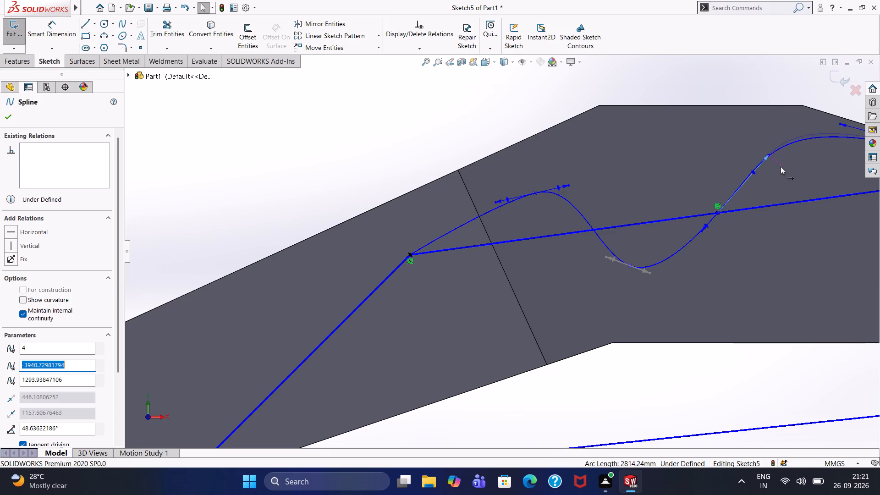
drag(781, 166, 786, 157)
Lengthen and lower the spline's end tangent handle to a weight of about 3400 at about -11.6°.
scroll(770, 186, up, 2)
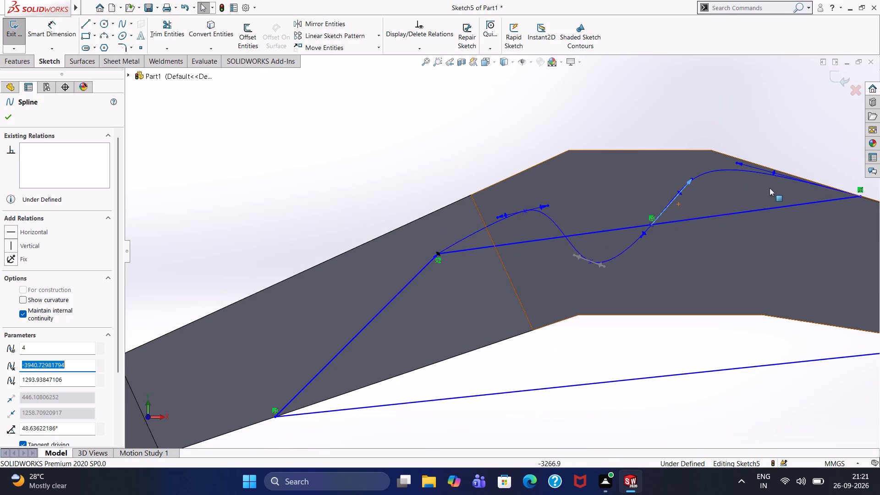
scroll(770, 188, down, 3)
scroll(759, 195, up, 2)
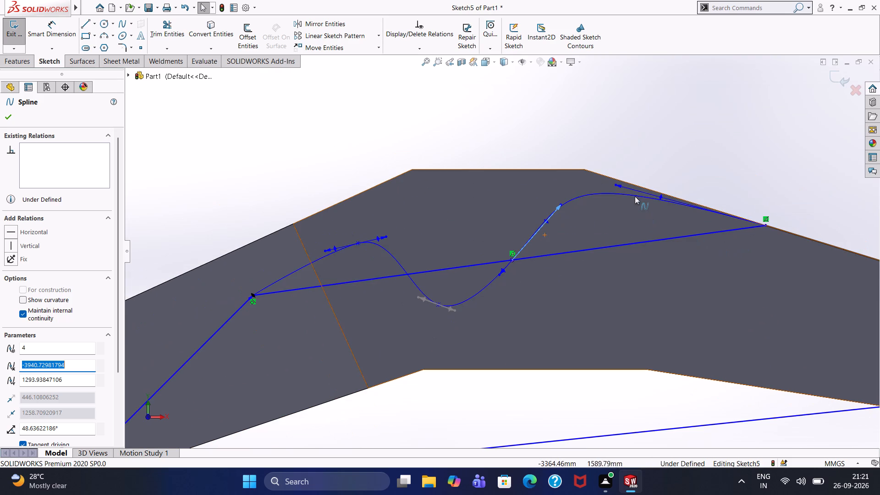
click(622, 185)
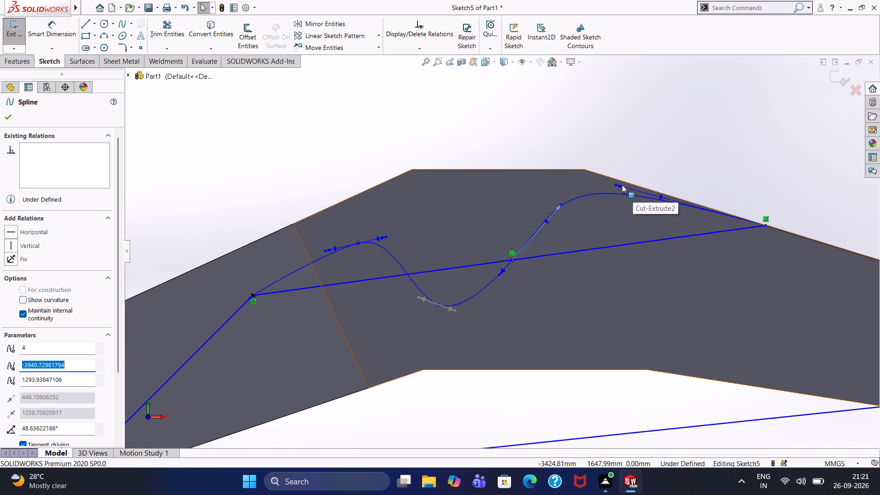
drag(617, 185, 611, 187)
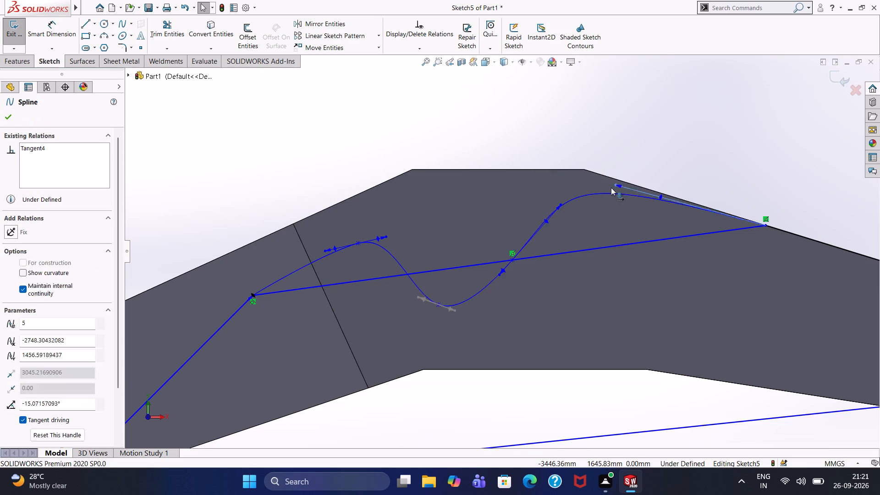
drag(611, 187, 596, 191)
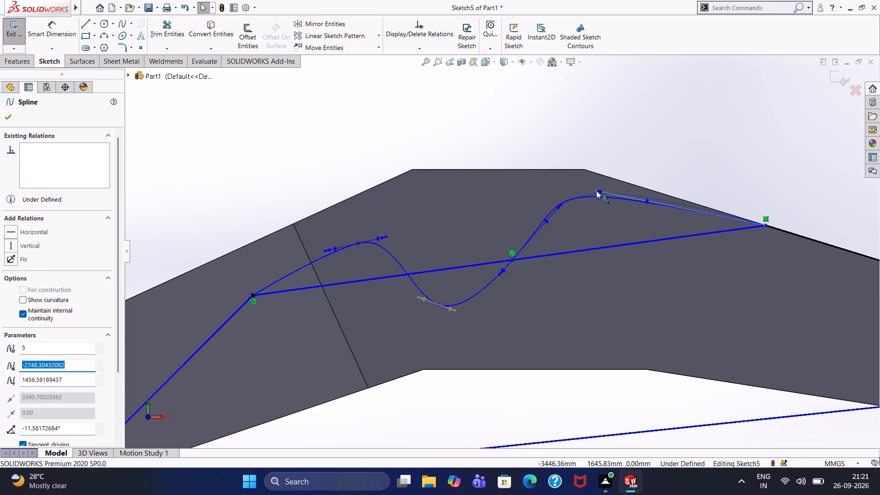
drag(596, 191, 596, 191)
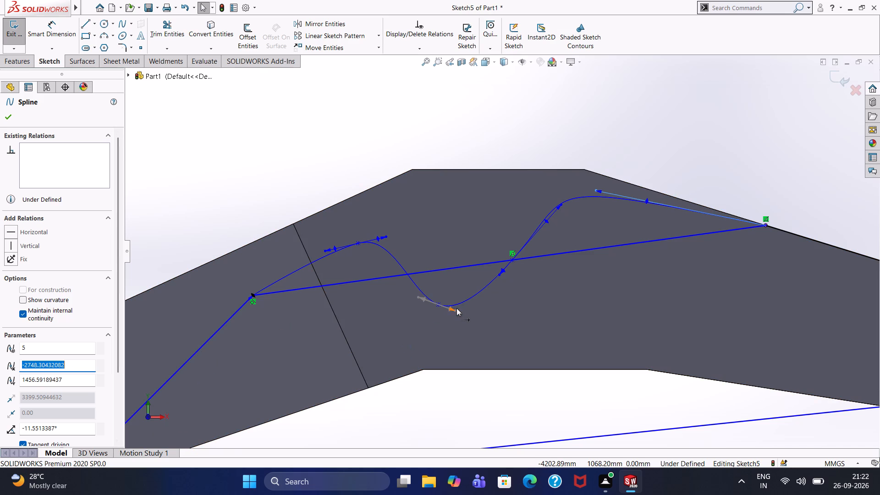
Flatten the tangent at the spline's third point, in the dip, to about -4.2° with a forward weight of about 653.
drag(454, 310, 469, 308)
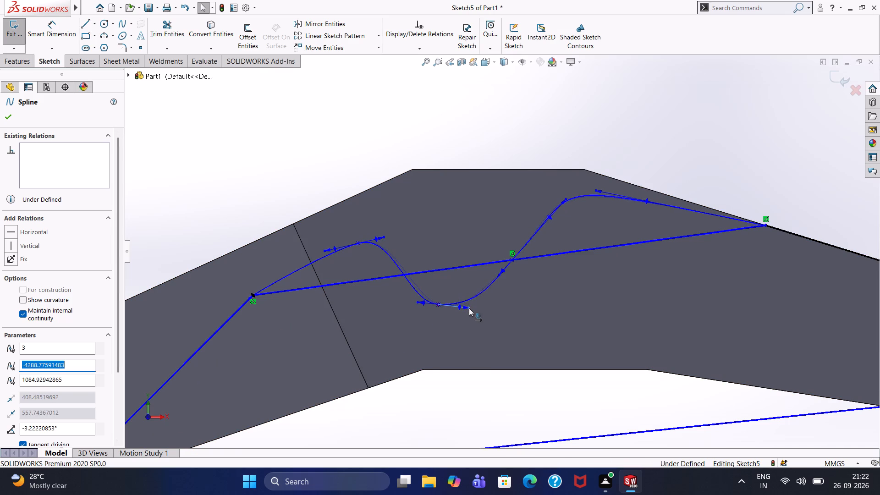
drag(469, 308, 474, 307)
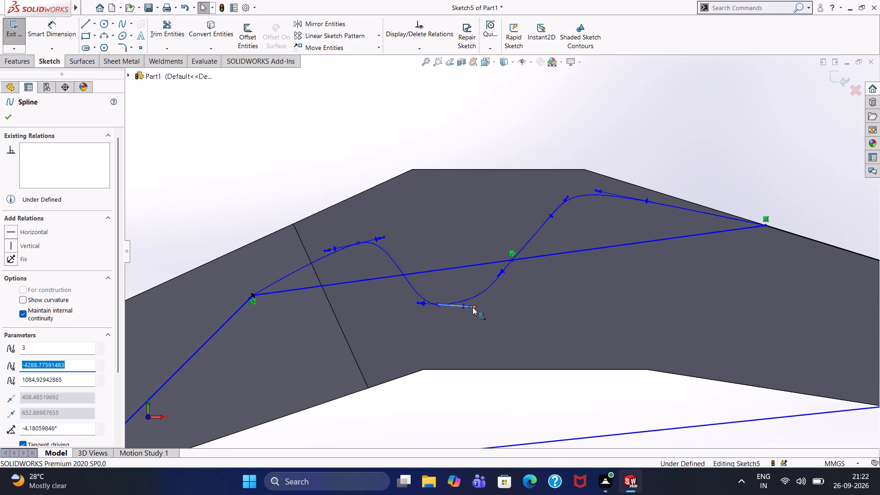
scroll(386, 221, up, 6)
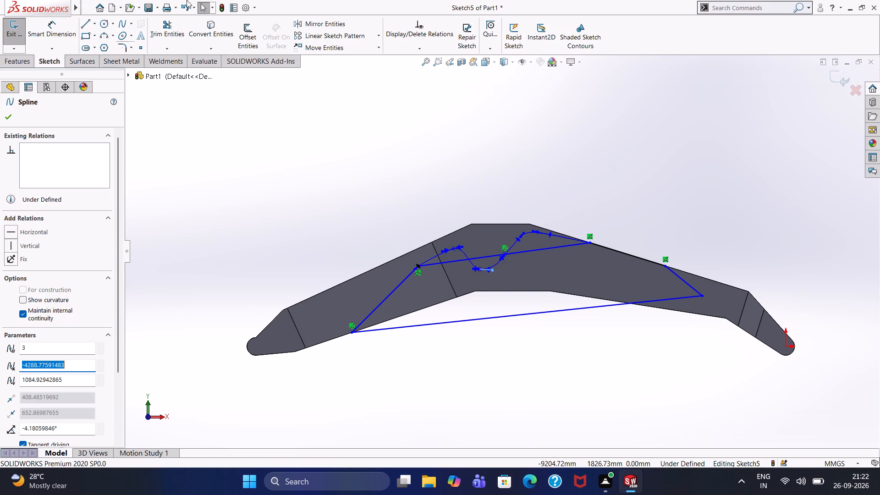
click(5, 115)
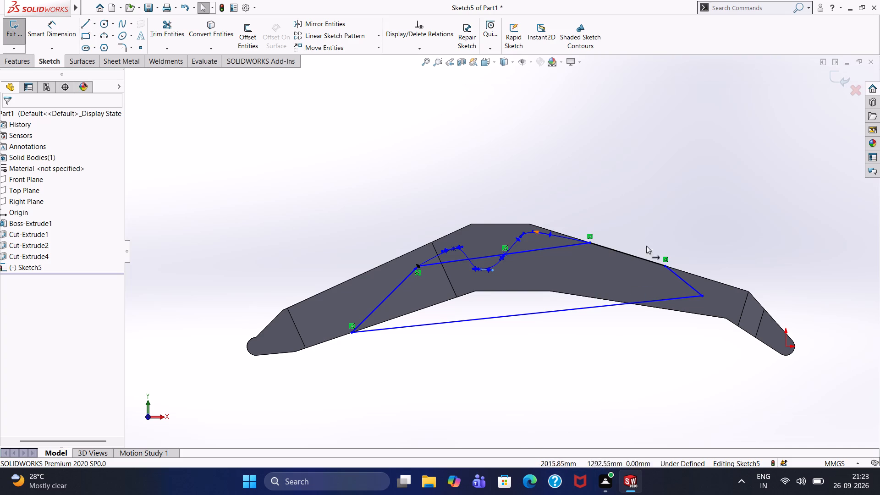
Convert the straight line joining the spline's two ends into construction geometry.
middle_drag(671, 224, 624, 269)
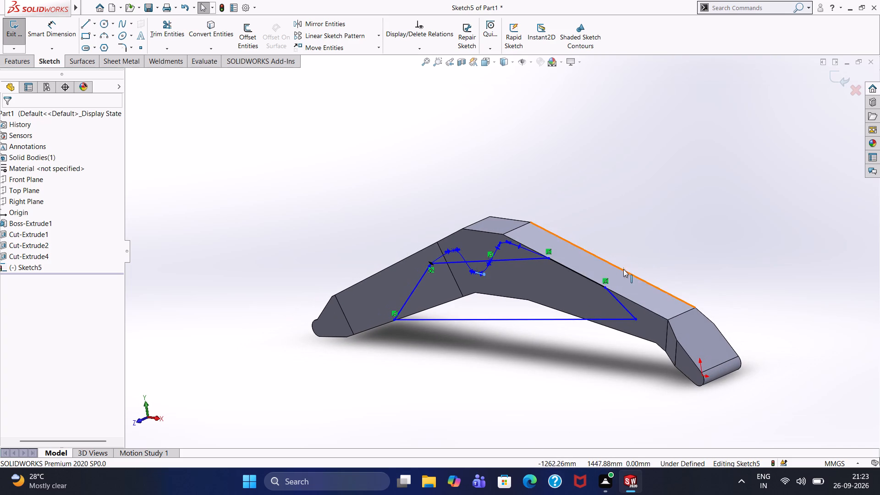
click(520, 257)
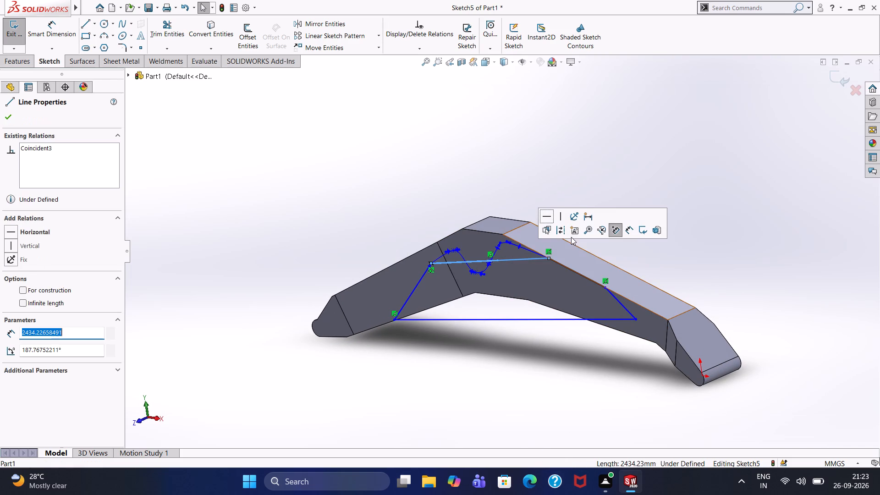
click(564, 231)
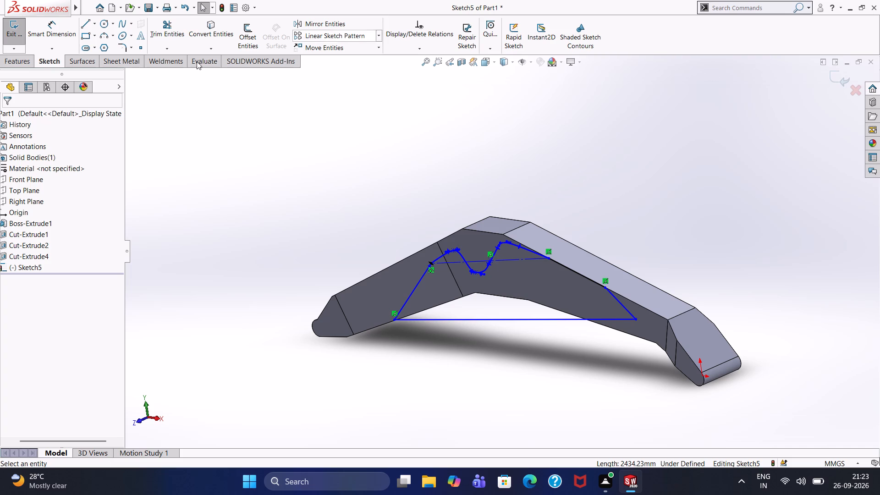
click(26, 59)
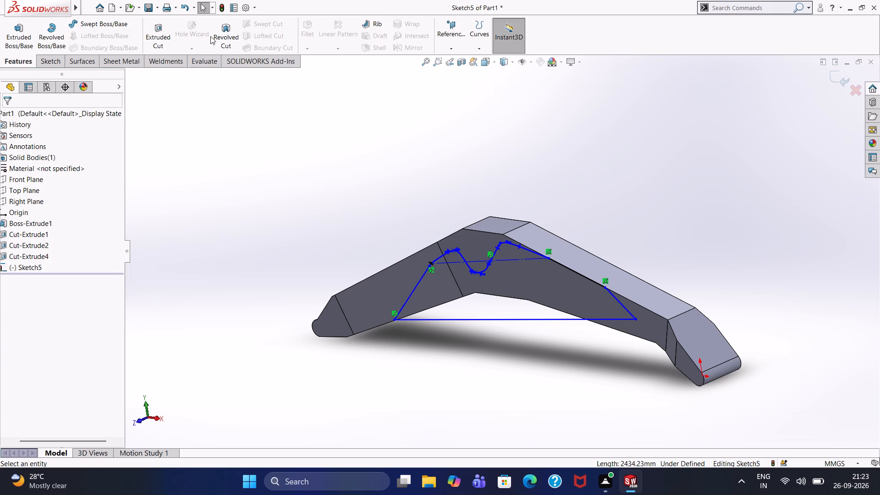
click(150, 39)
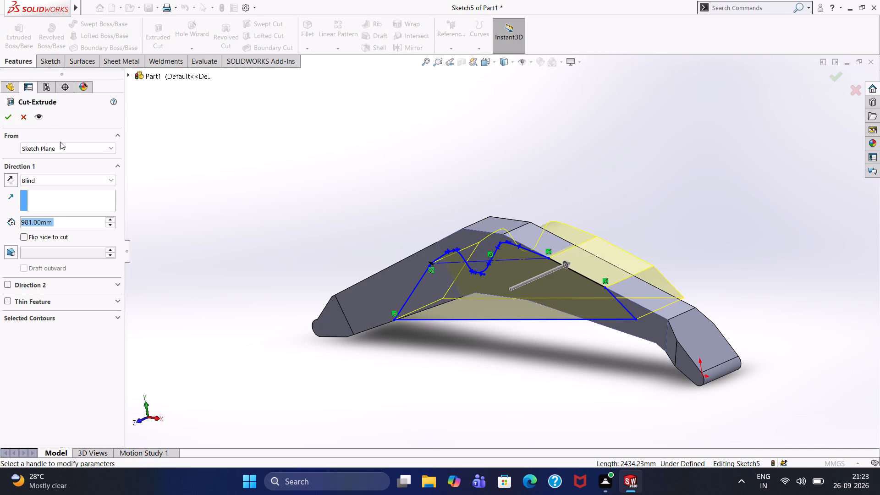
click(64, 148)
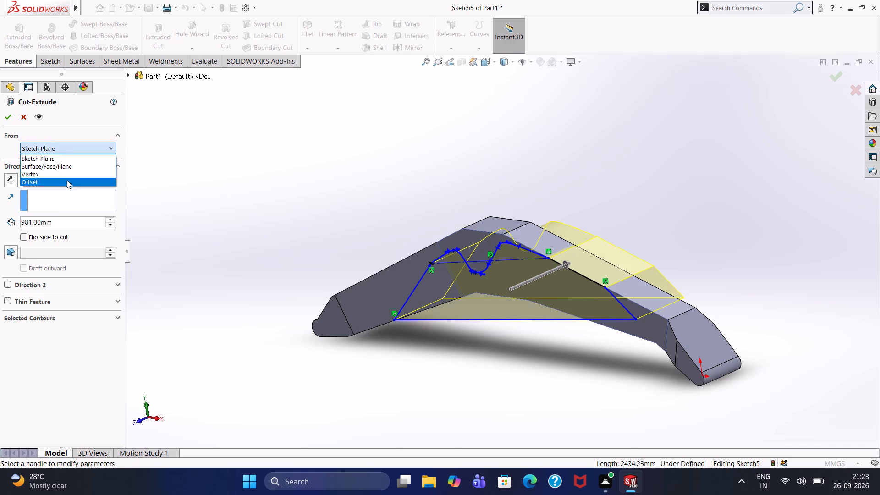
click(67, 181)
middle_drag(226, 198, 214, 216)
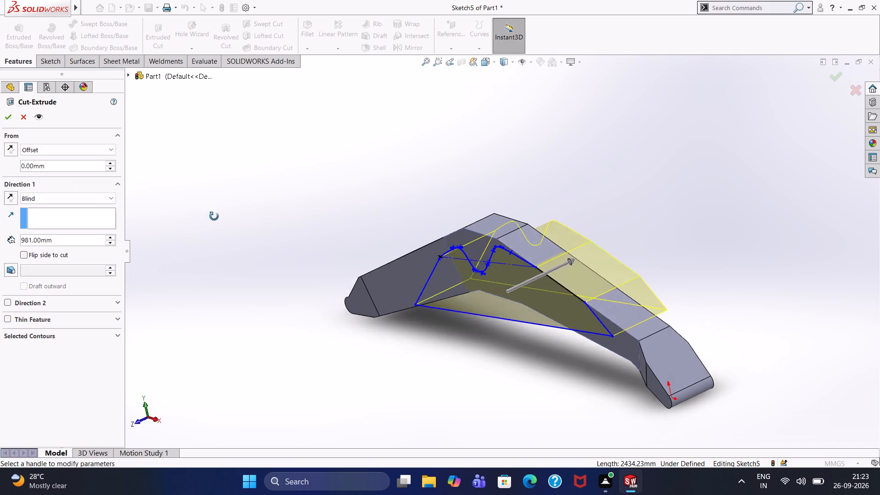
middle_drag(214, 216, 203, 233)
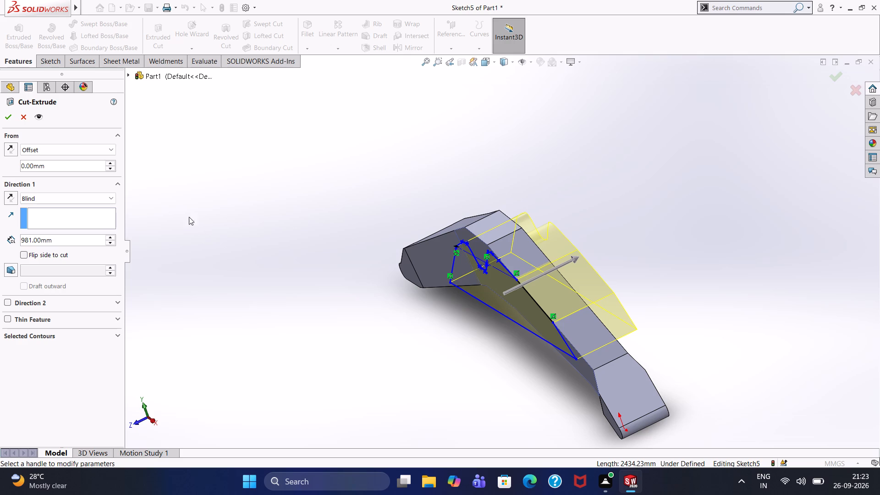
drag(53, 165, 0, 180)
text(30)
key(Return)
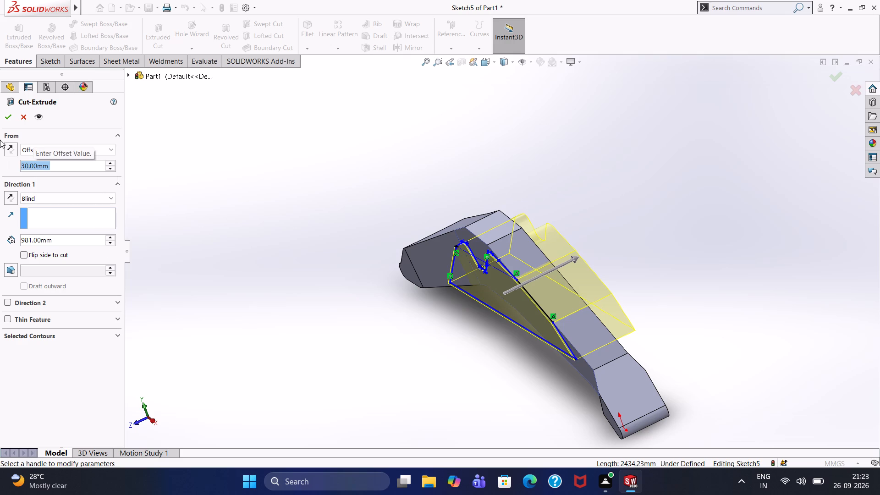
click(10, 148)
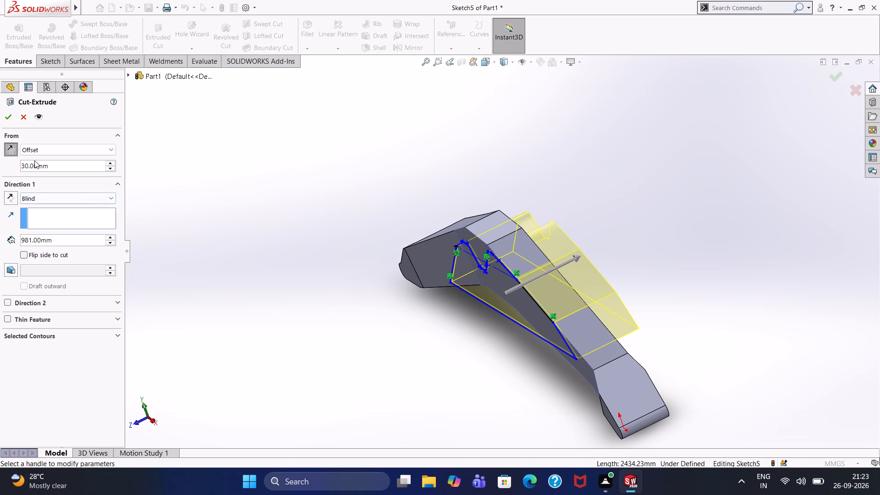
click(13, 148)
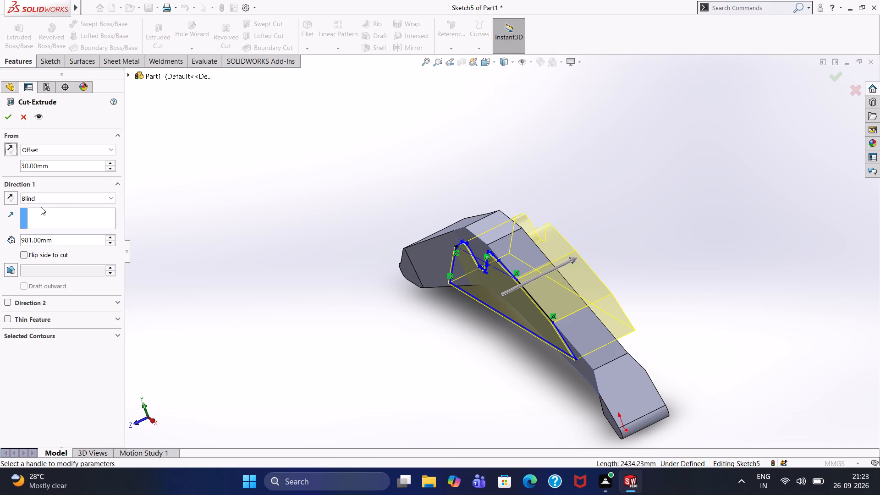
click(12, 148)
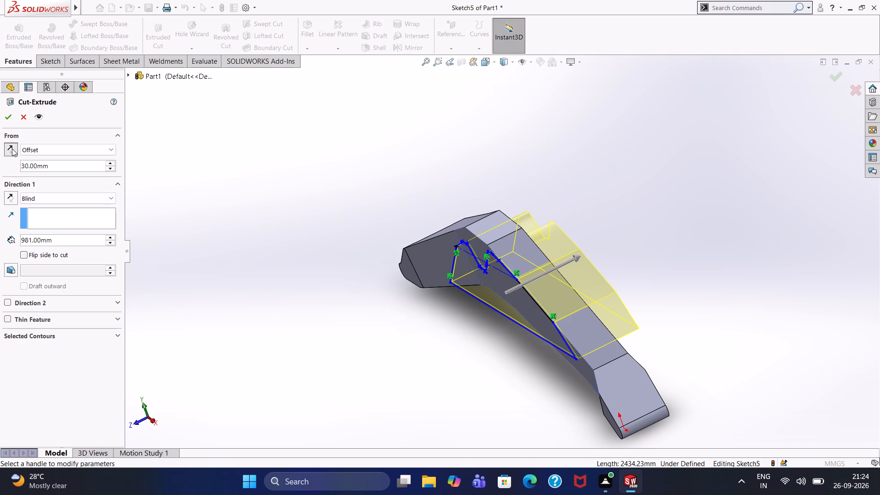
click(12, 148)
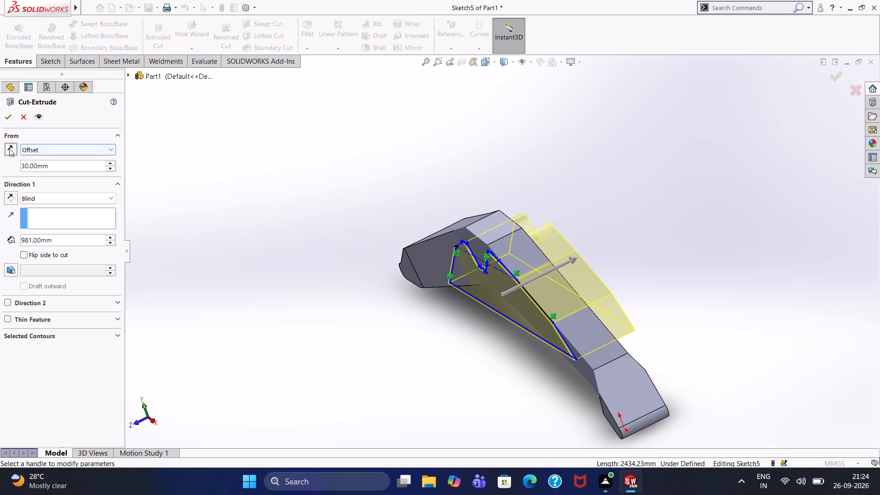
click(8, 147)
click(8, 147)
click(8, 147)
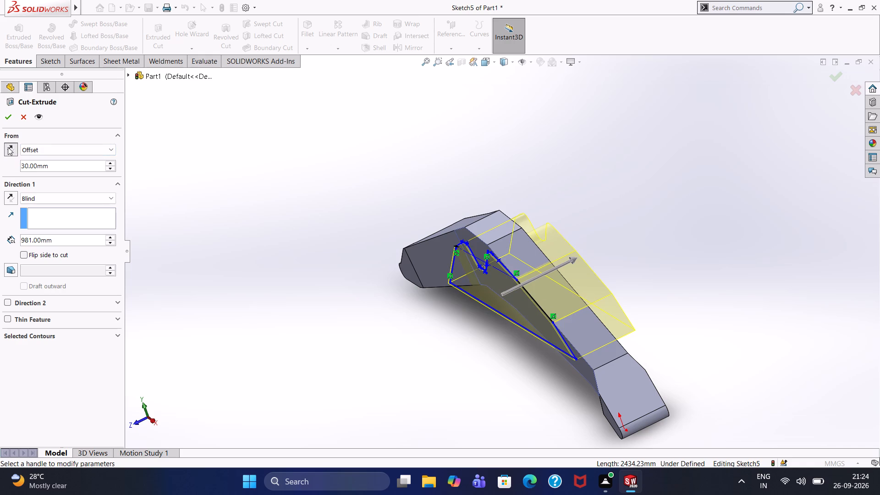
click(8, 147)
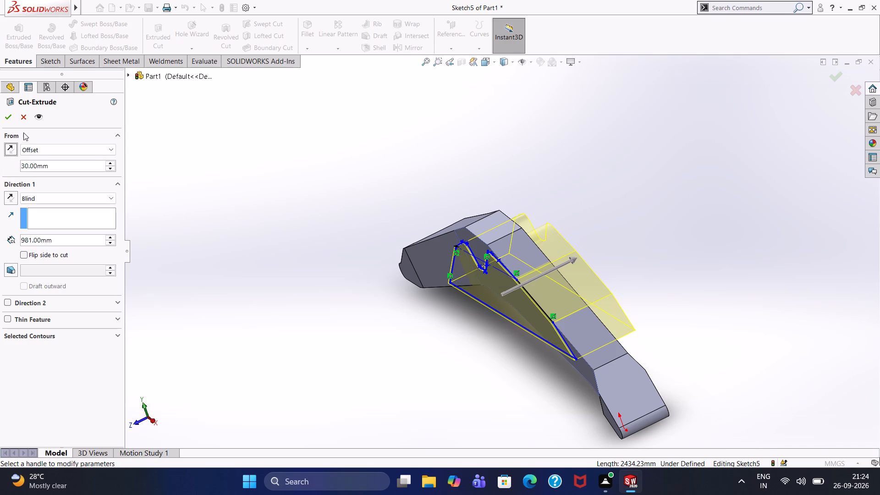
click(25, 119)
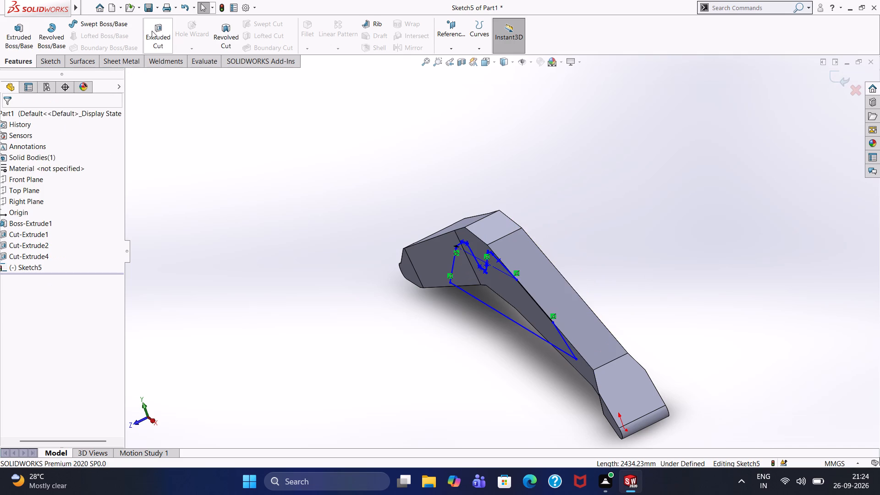
Cut-extrude the spline profile 981 mm blind outward, starting from a 30 mm offset reversed into the arm's body.
click(152, 31)
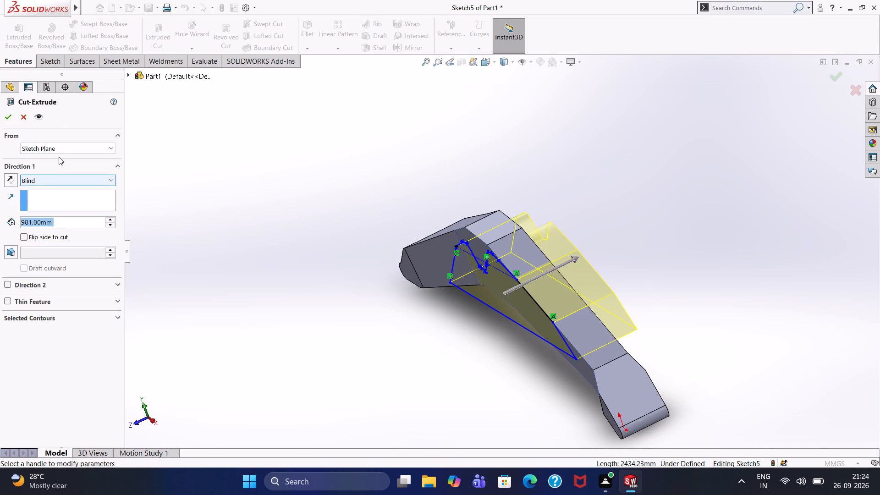
click(71, 146)
click(47, 182)
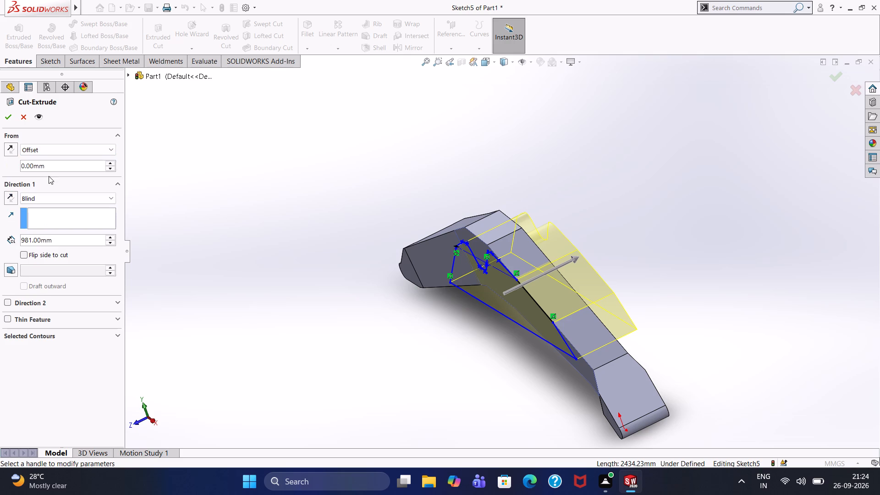
drag(55, 167, 0, 169)
text(30)
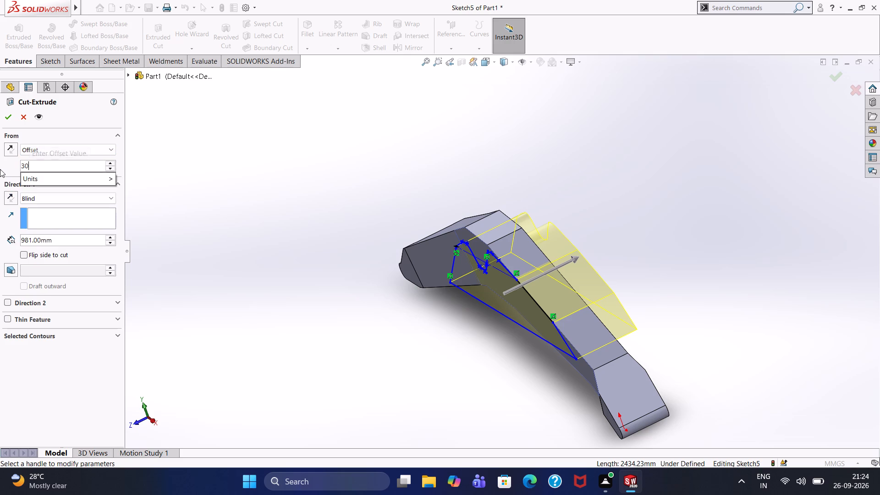
key(Return)
click(15, 151)
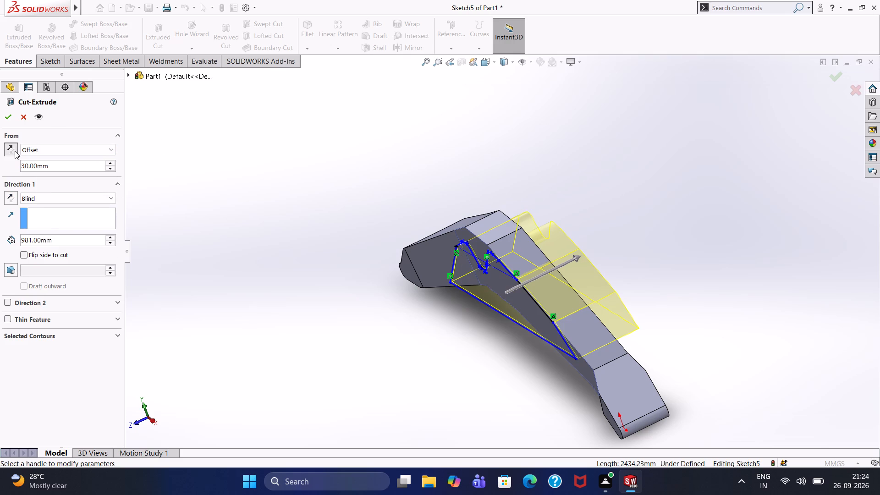
click(6, 195)
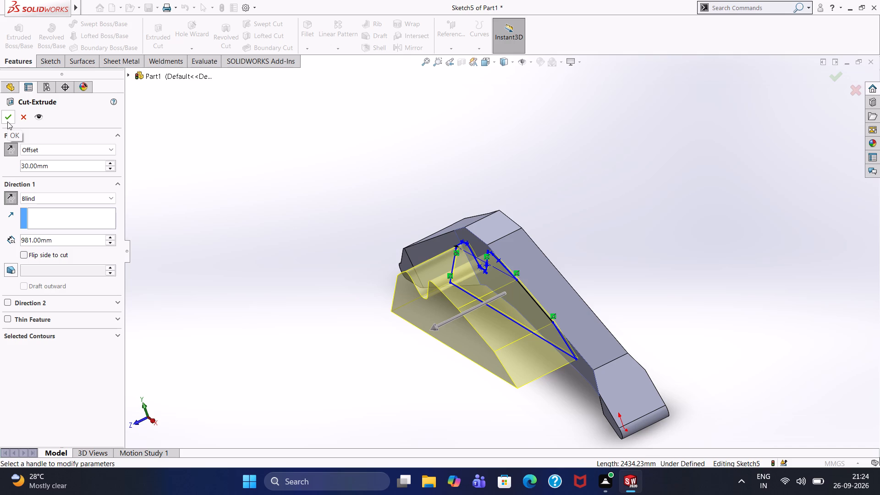
click(7, 121)
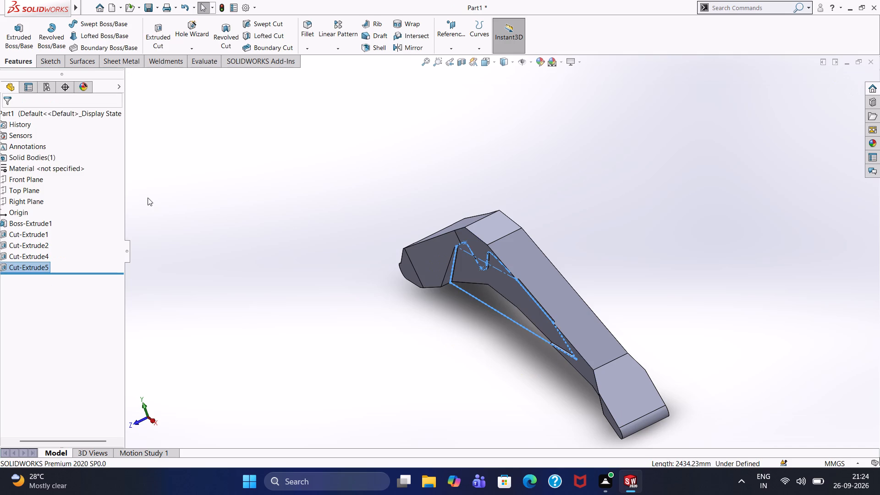
click(279, 242)
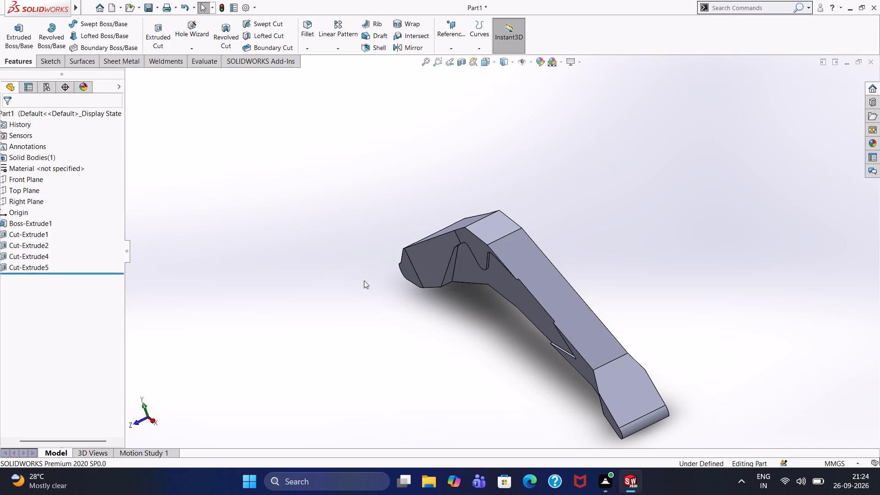
Start a symmetric fillet with a radius of 100 mm.
middle_drag(355, 293, 406, 232)
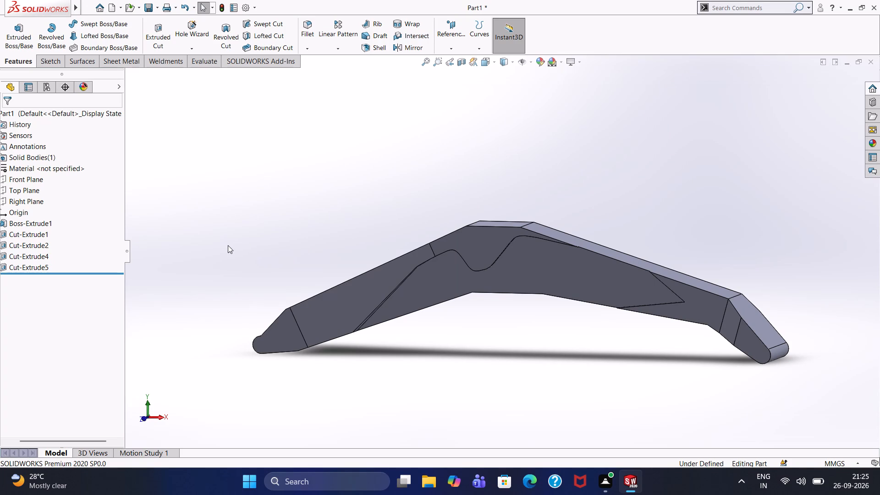
click(314, 33)
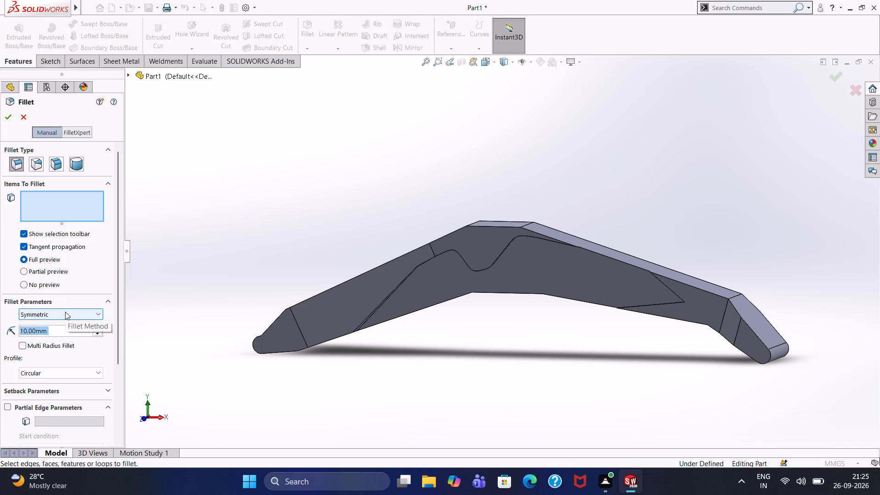
key(1)
text(00)
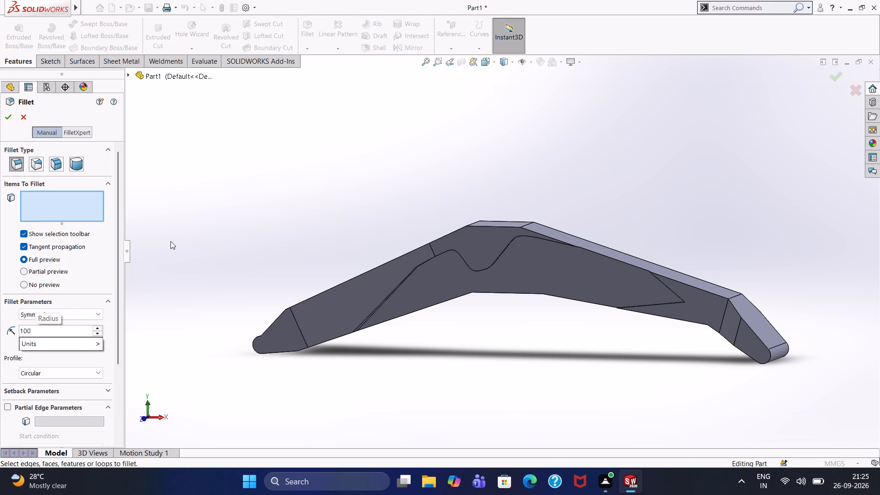
key(Return)
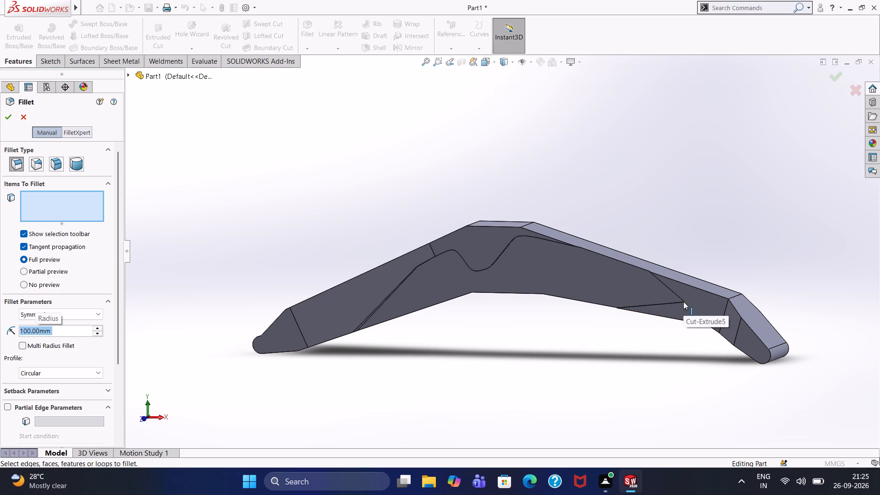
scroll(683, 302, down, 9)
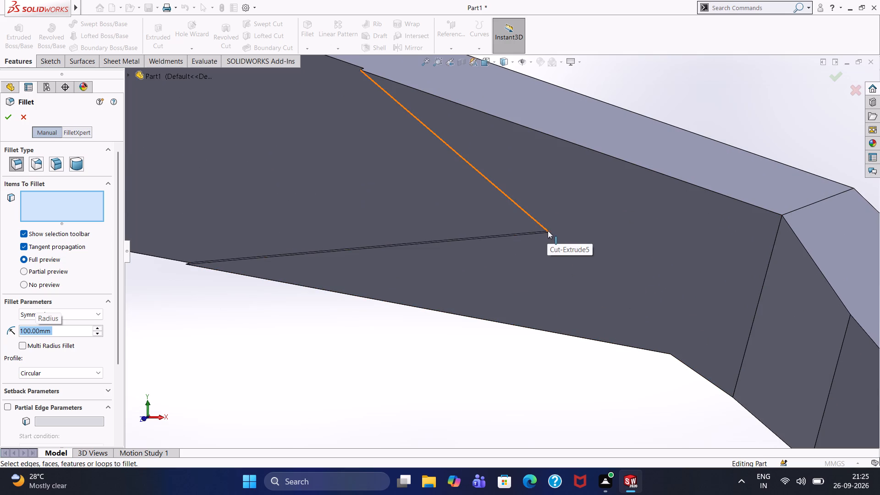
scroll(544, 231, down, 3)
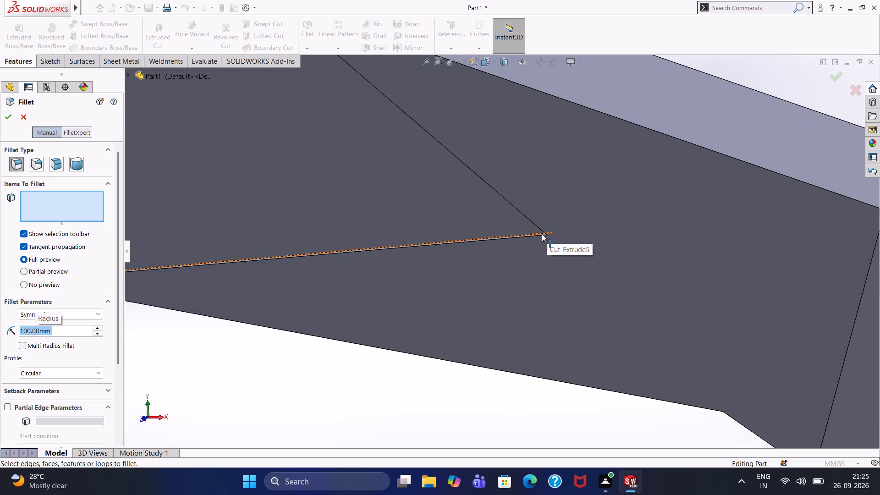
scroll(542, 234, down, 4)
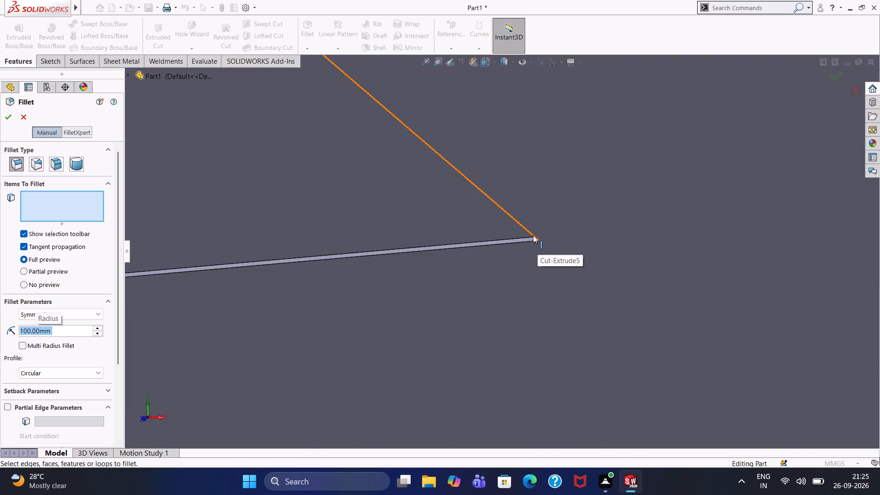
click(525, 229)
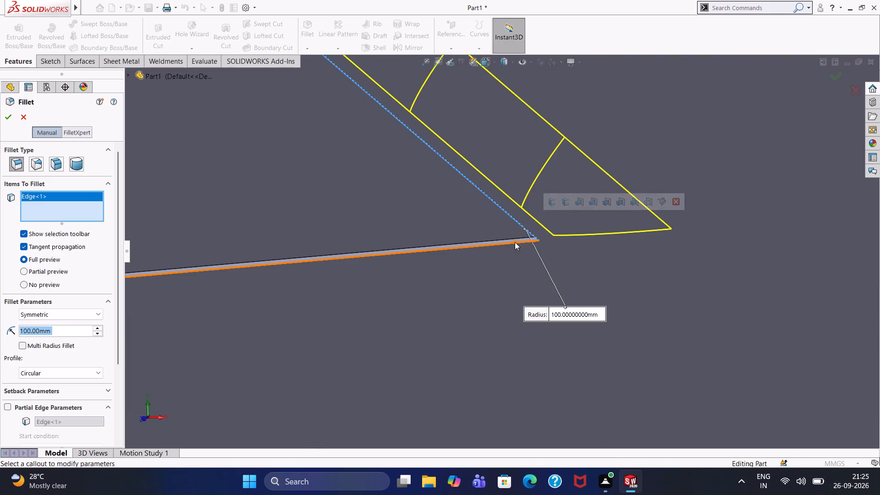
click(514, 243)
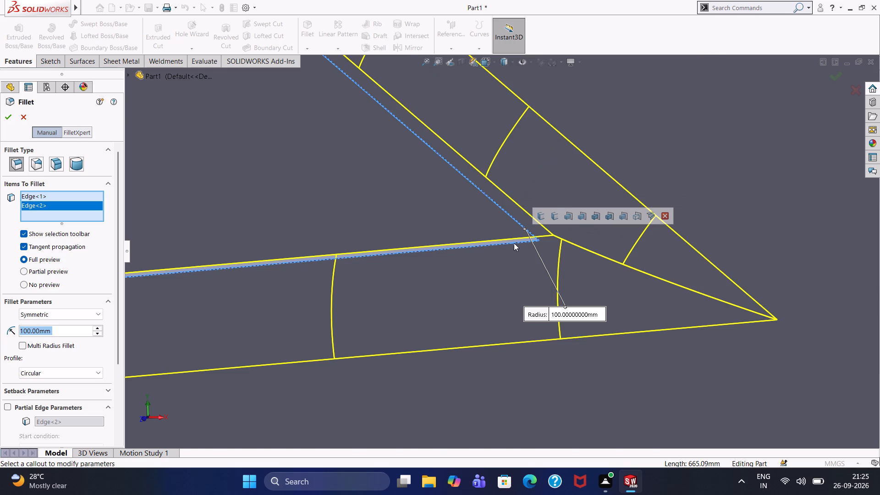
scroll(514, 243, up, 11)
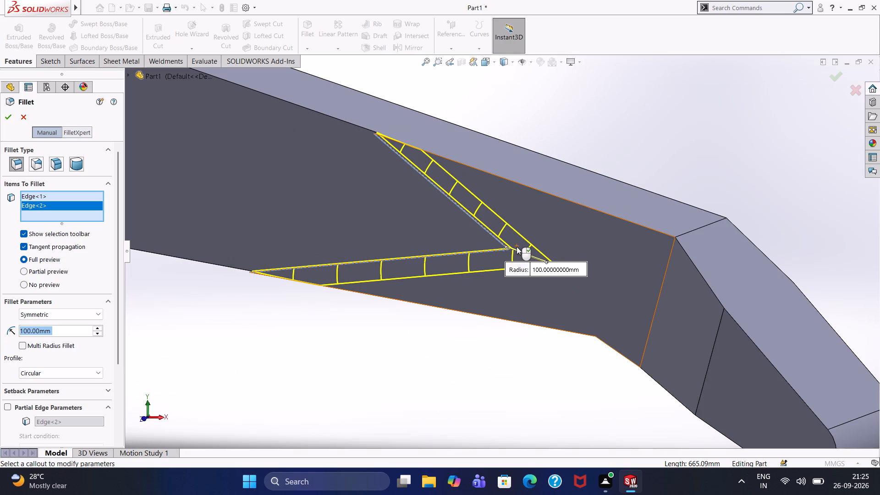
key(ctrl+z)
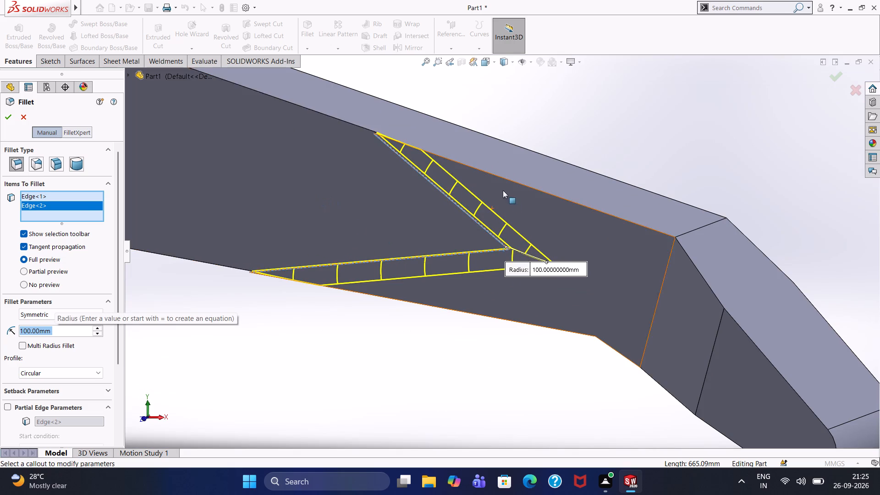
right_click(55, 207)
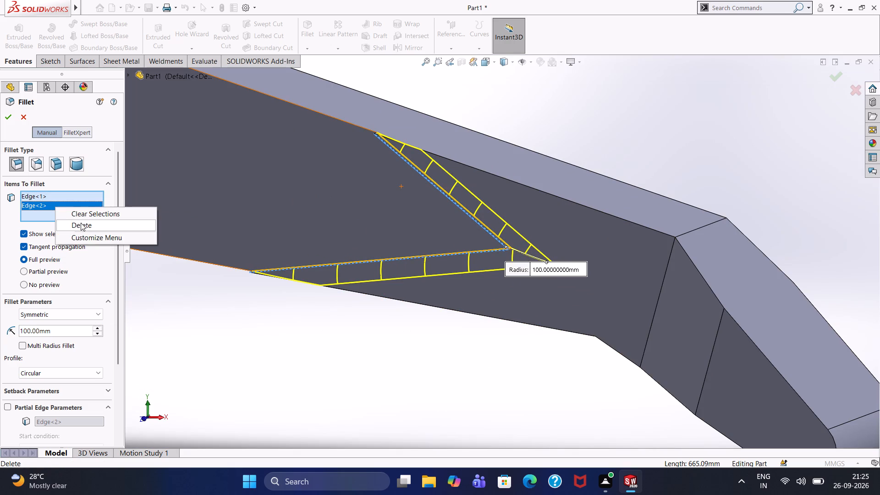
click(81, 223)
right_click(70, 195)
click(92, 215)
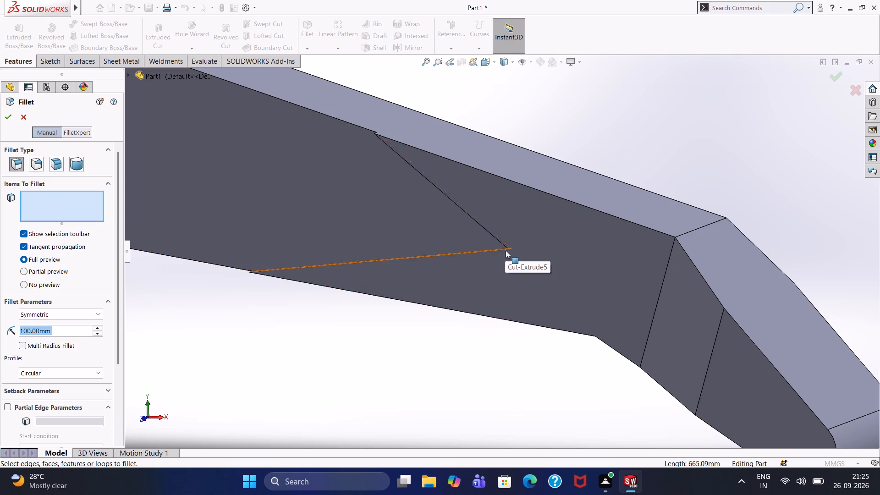
Apply the 100 mm fillet to the short edge at the recess's sharp corner near the arm's single, unforked end.
scroll(506, 251, up, 8)
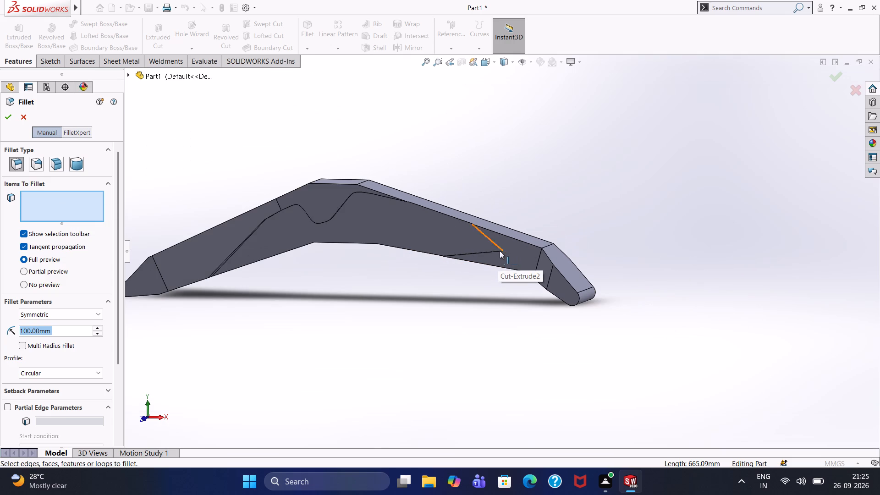
click(502, 251)
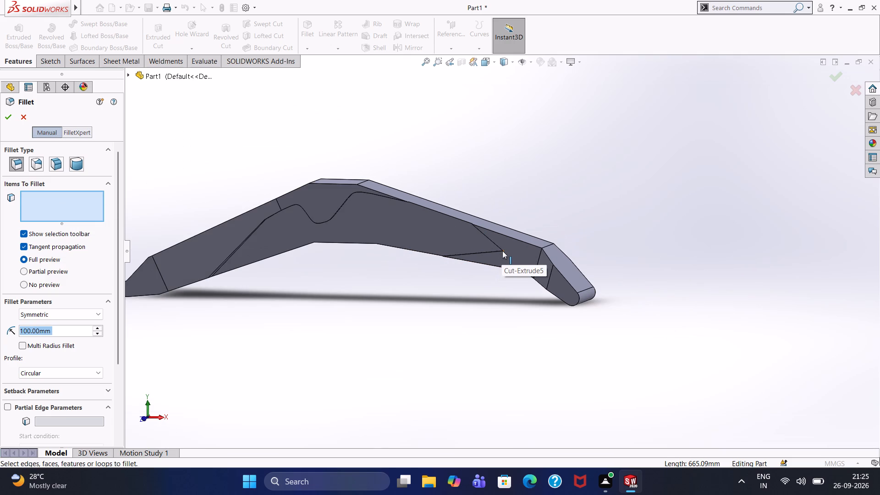
click(11, 116)
Examine the rounded side recess and the arm's overall shape from several angles.
scroll(319, 220, down, 4)
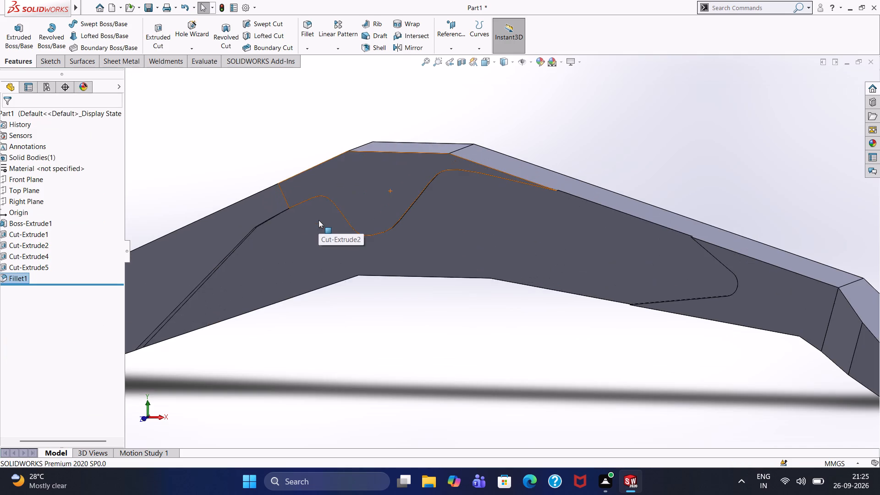
scroll(336, 230, up, 4)
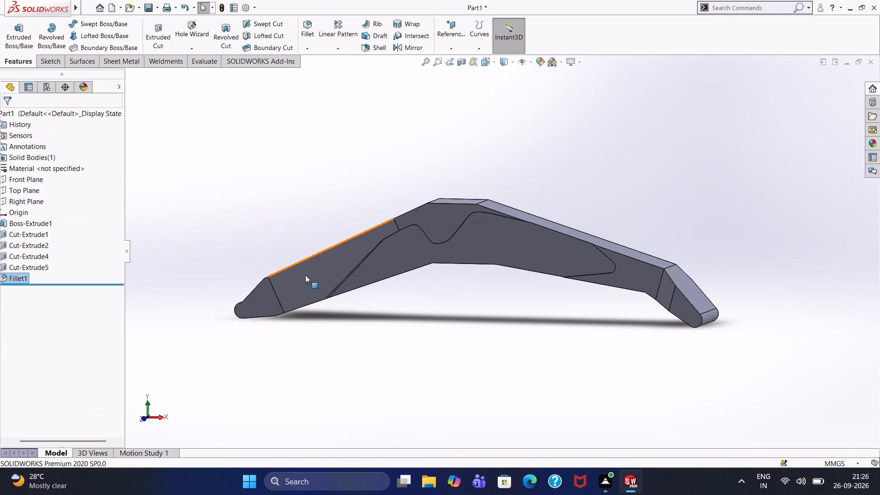
middle_drag(373, 179, 443, 207)
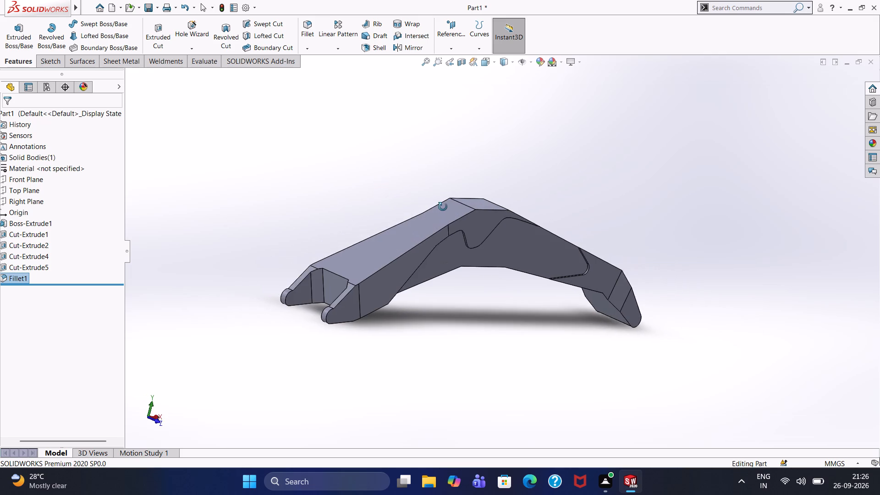
middle_drag(443, 207, 376, 208)
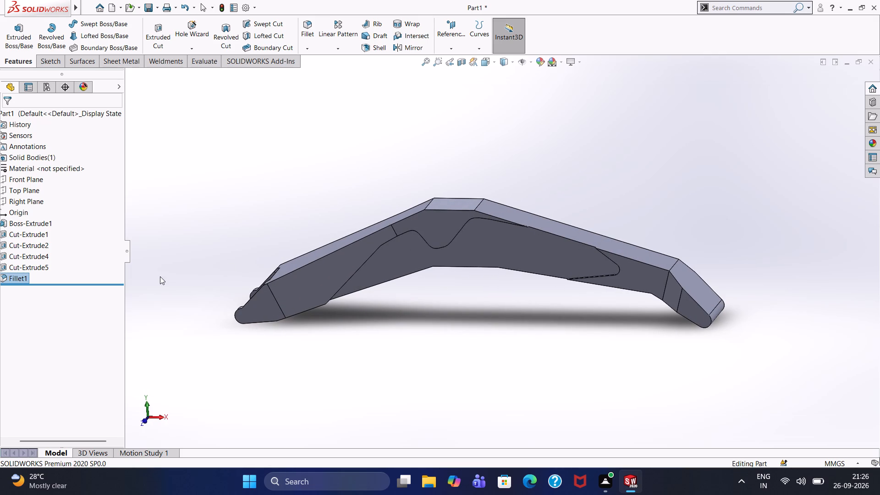
scroll(234, 270, up, 2)
scroll(283, 255, down, 4)
scroll(286, 254, up, 2)
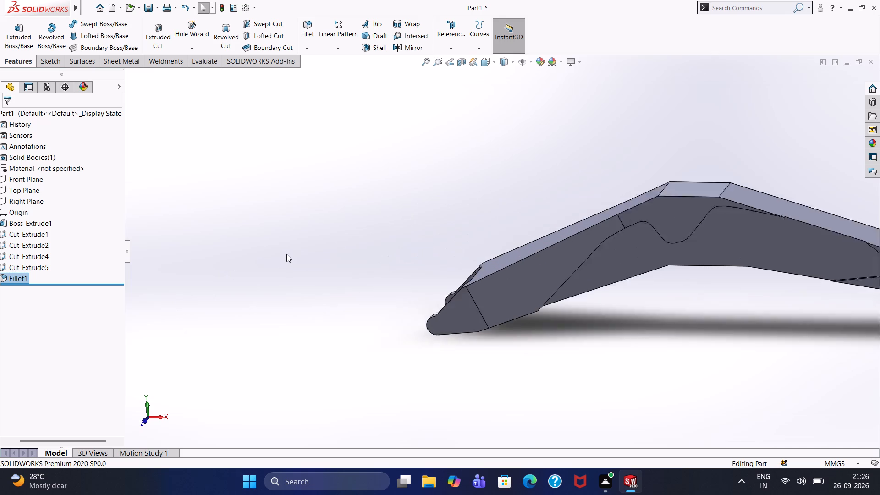
scroll(286, 254, up, 3)
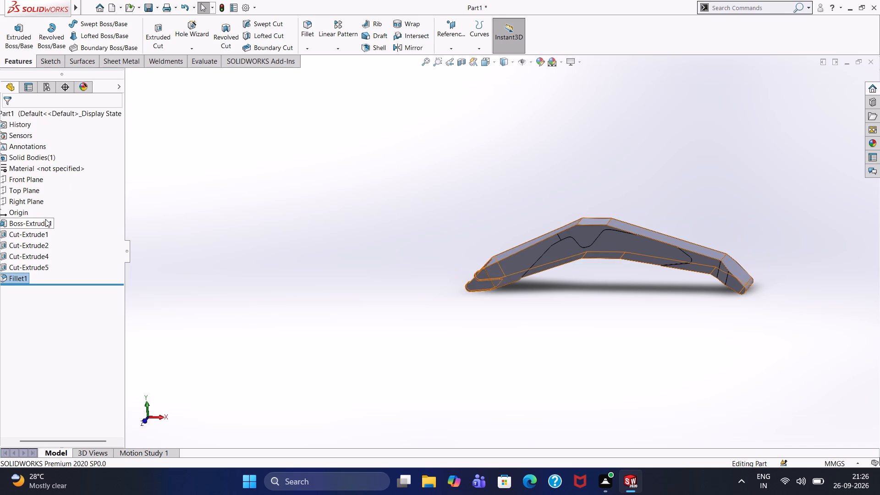
Start a new sketch on the Front Plane.
click(30, 180)
click(37, 168)
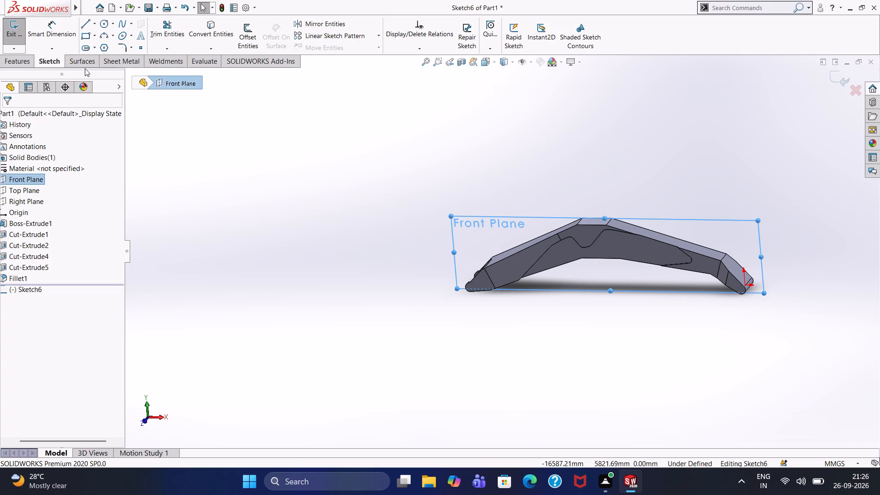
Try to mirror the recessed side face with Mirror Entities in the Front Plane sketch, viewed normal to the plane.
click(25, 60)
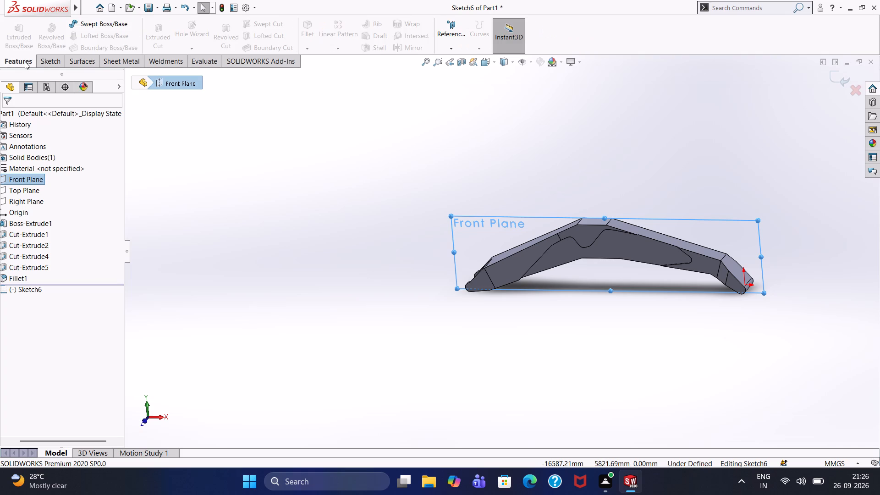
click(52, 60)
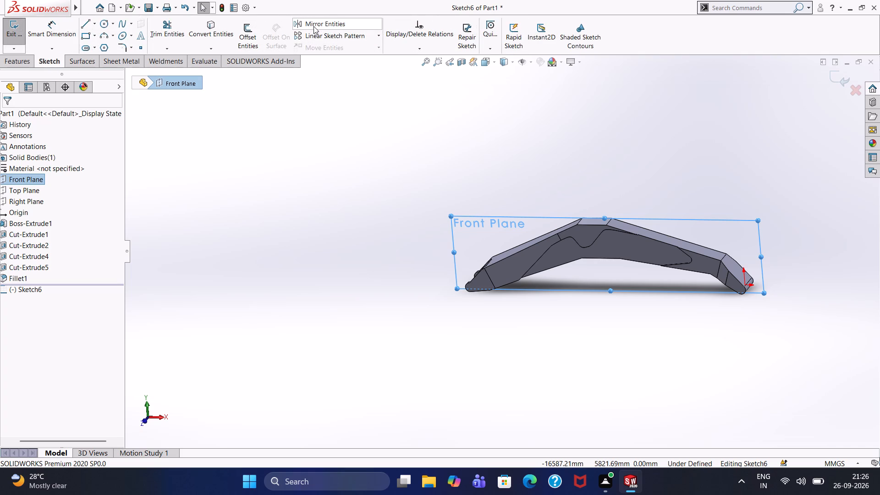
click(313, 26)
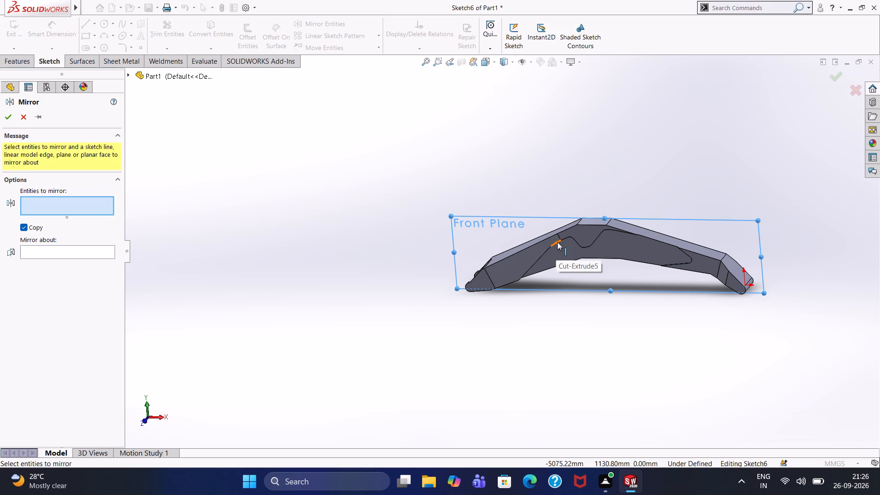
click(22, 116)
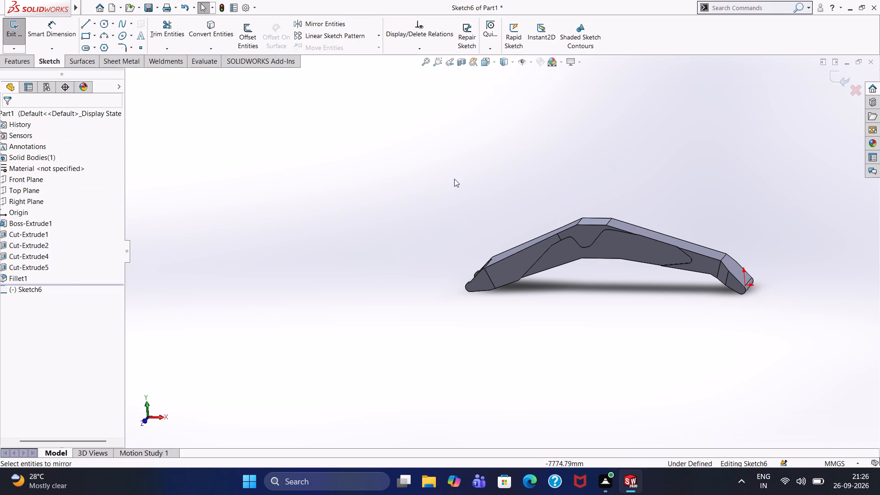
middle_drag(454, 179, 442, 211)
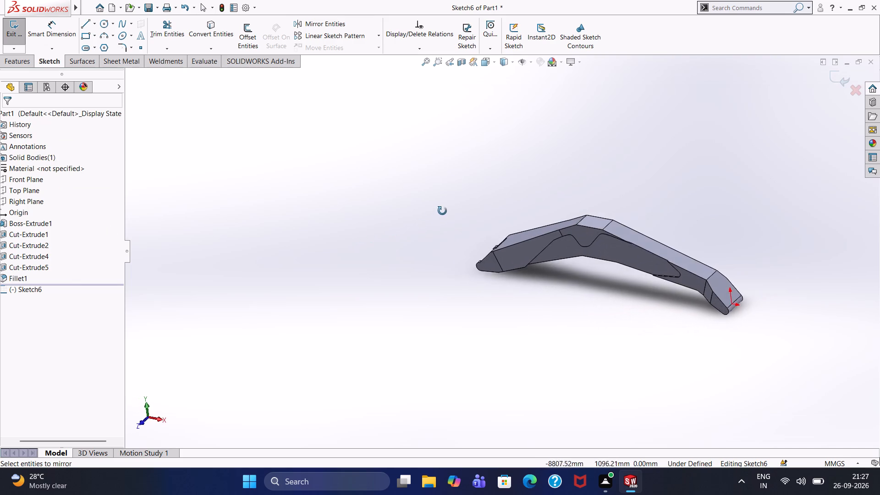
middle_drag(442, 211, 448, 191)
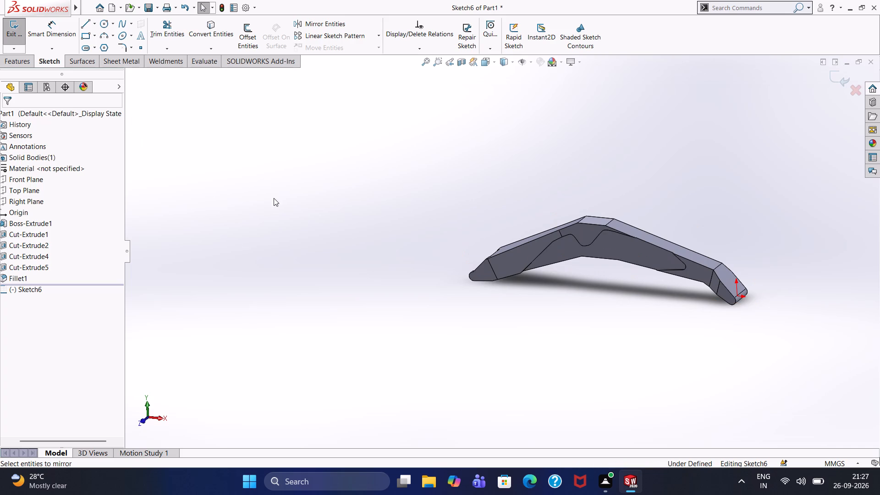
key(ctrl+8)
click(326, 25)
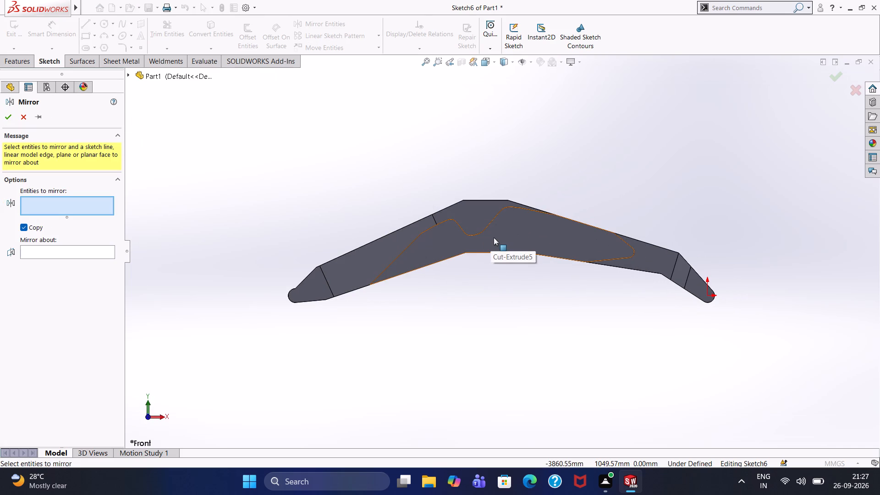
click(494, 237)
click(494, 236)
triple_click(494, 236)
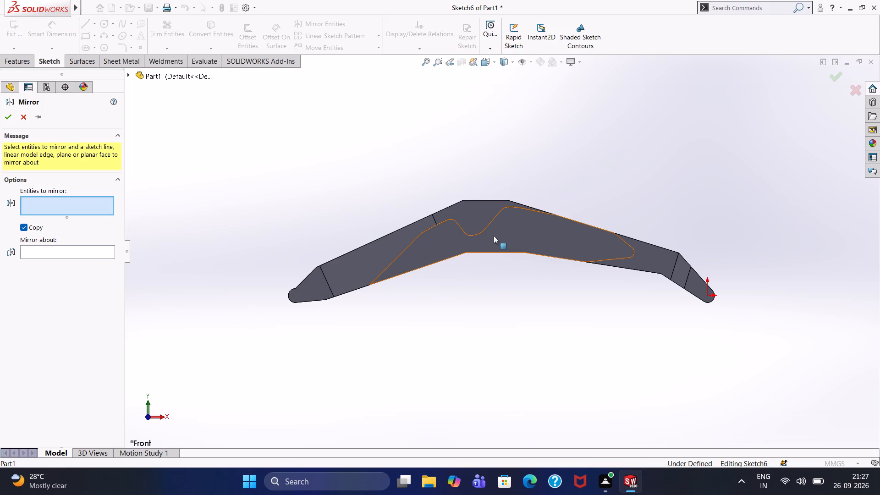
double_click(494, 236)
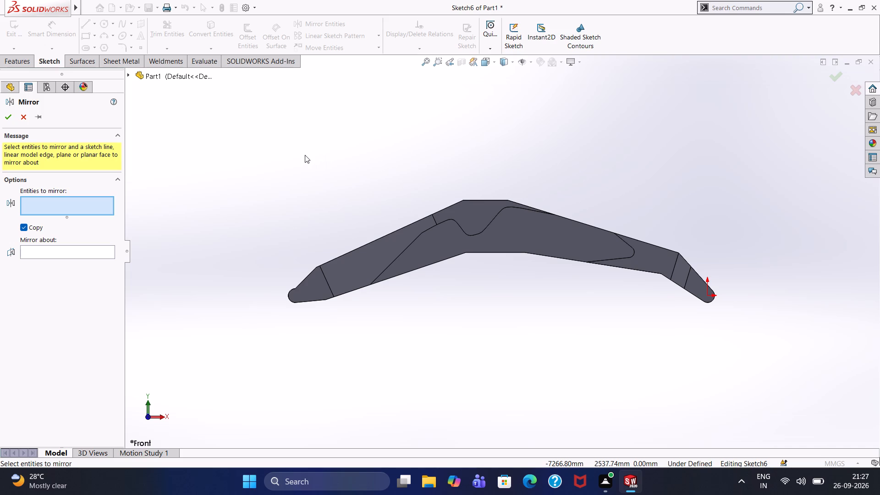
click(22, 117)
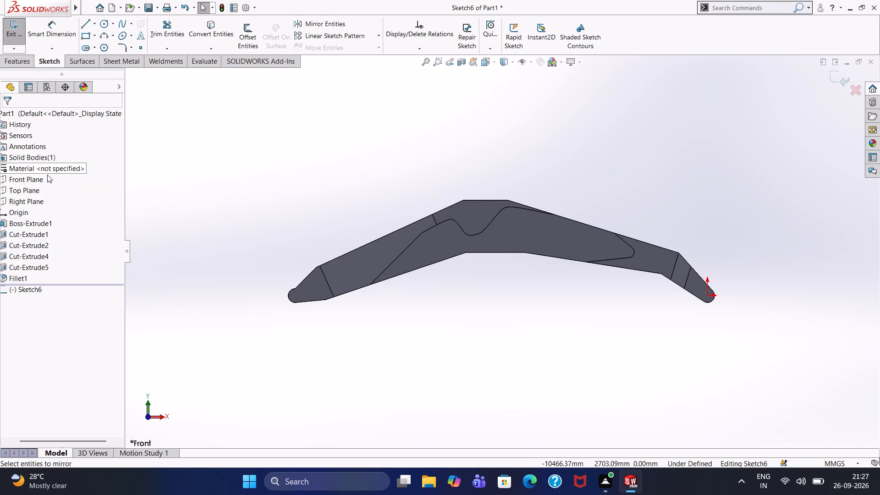
Exit the empty Front Plane sketch and return to part feature editing.
click(41, 182)
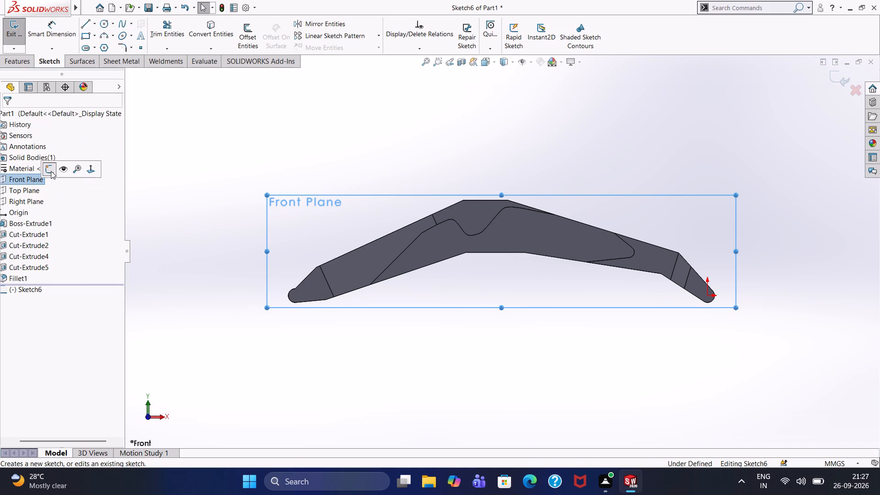
click(13, 65)
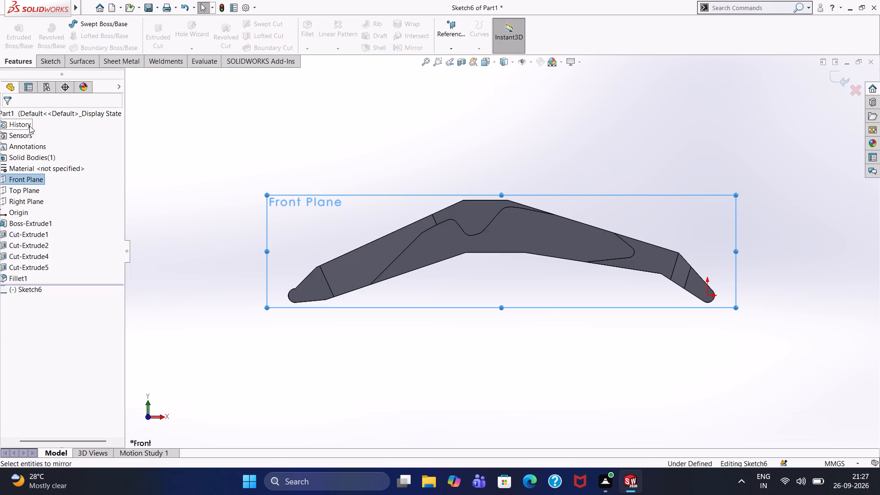
click(27, 182)
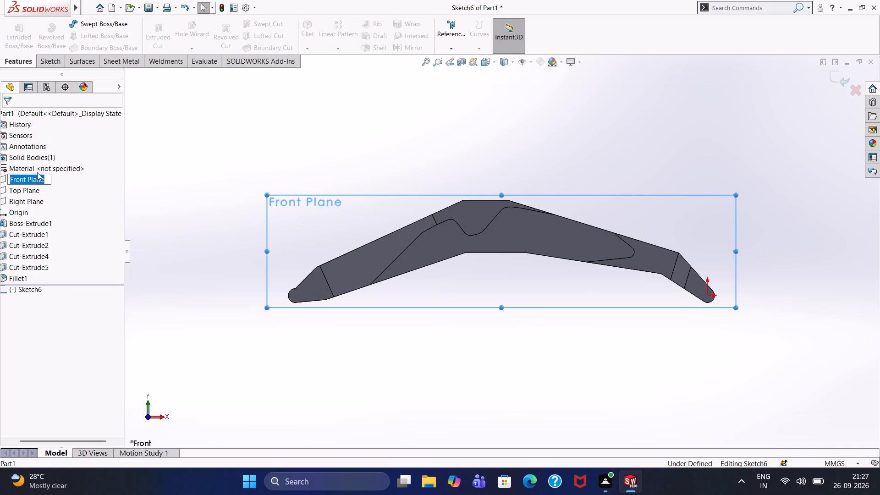
click(202, 139)
click(36, 181)
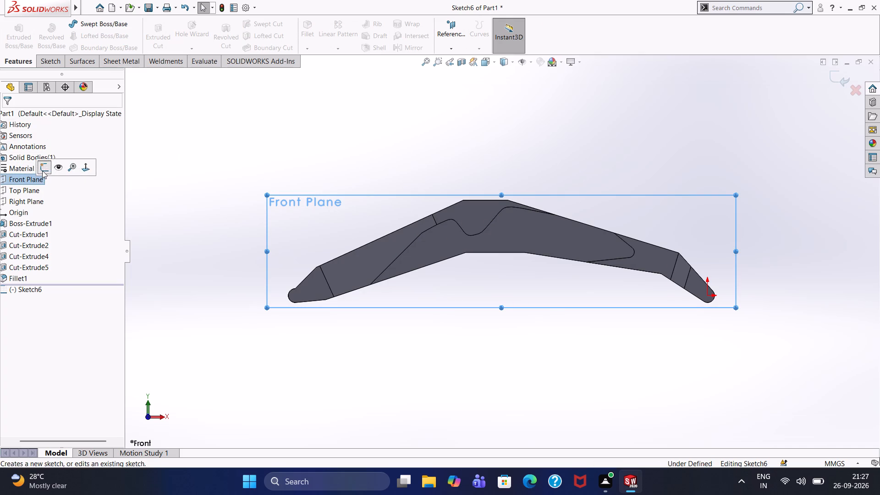
click(42, 170)
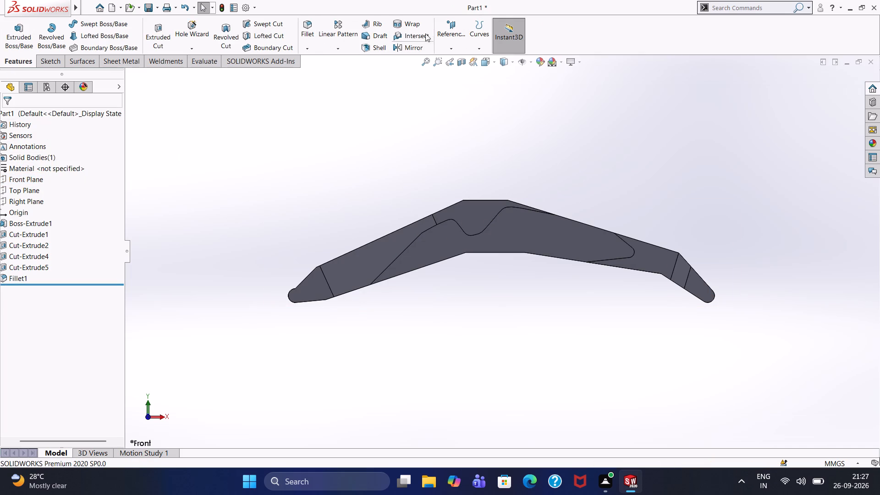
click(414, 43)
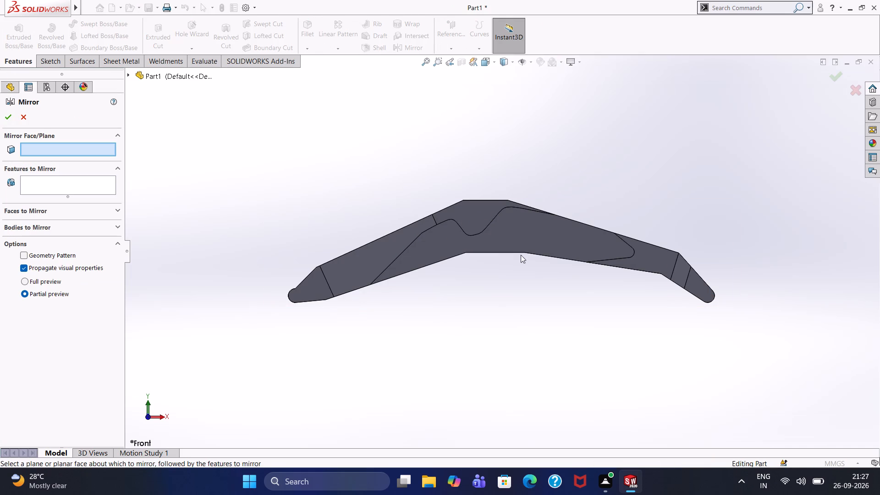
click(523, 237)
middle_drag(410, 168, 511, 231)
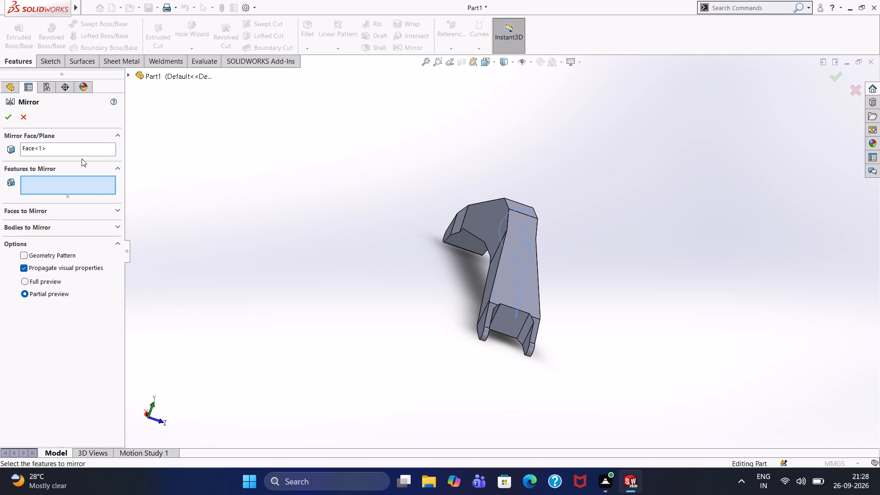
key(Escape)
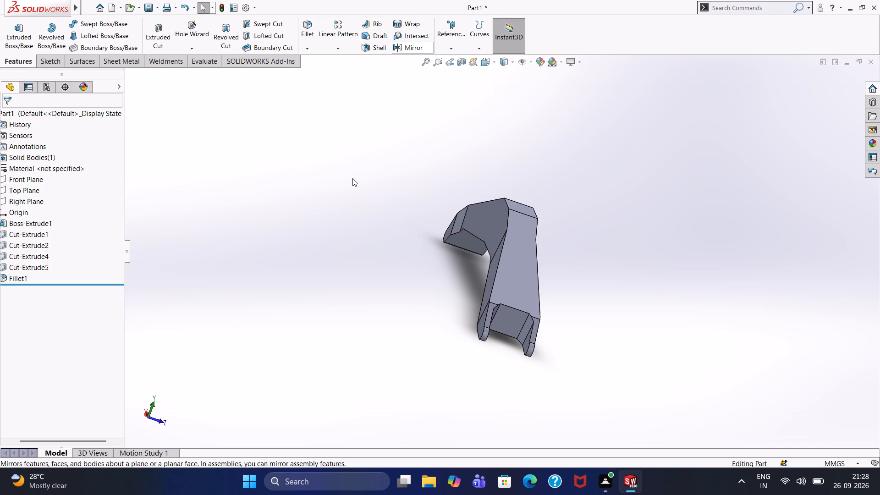
Mirror the side recess cut, Cut-Extrude5, about the Front Plane as a feature.
click(18, 175)
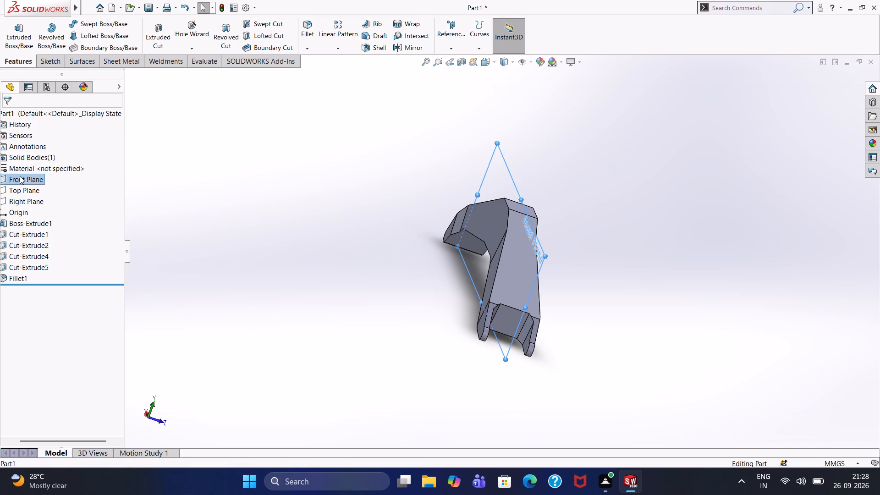
click(403, 48)
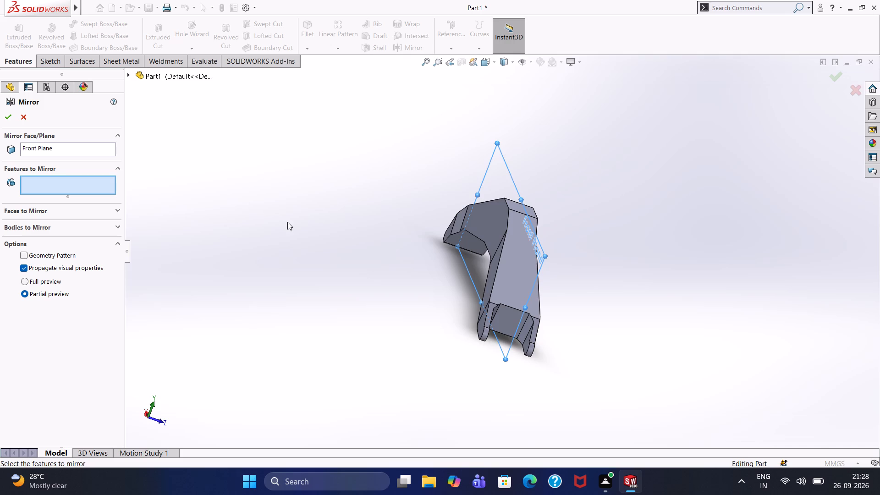
middle_drag(287, 222, 241, 222)
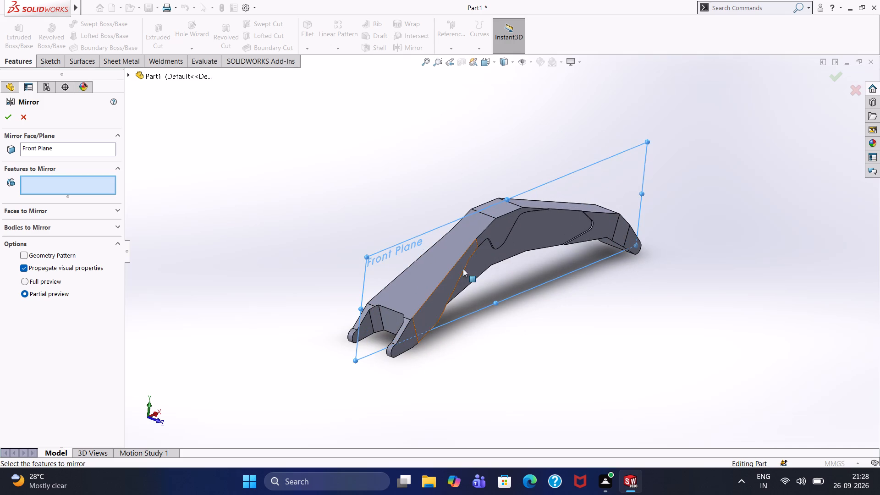
click(499, 249)
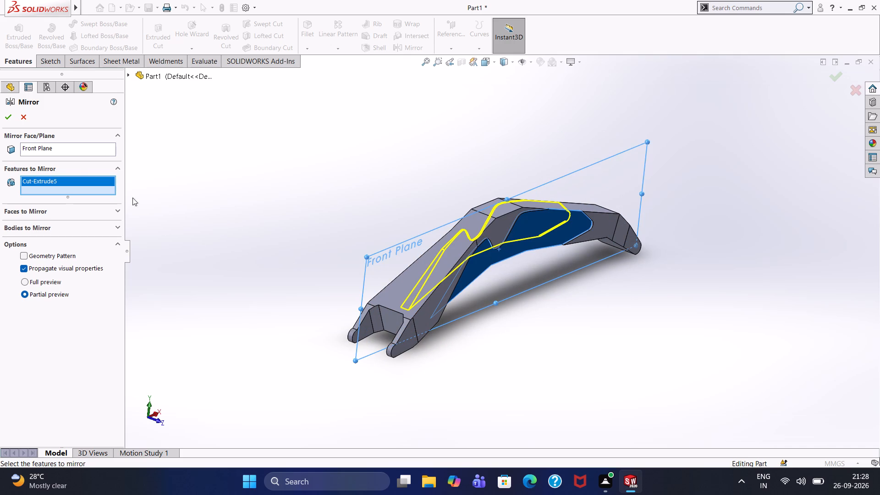
click(4, 115)
click(244, 169)
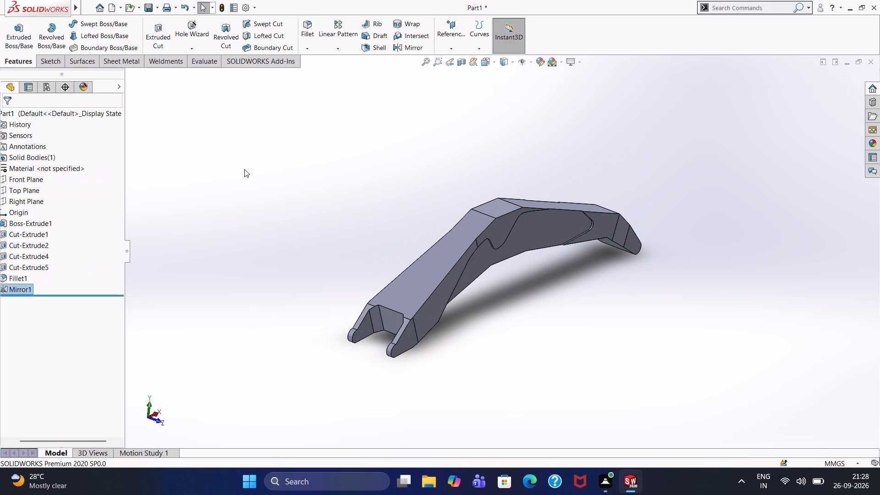
Examine the mirrored recess on the arm's opposite side and check which geometry the mirror and fillet features cover.
middle_drag(260, 180, 349, 217)
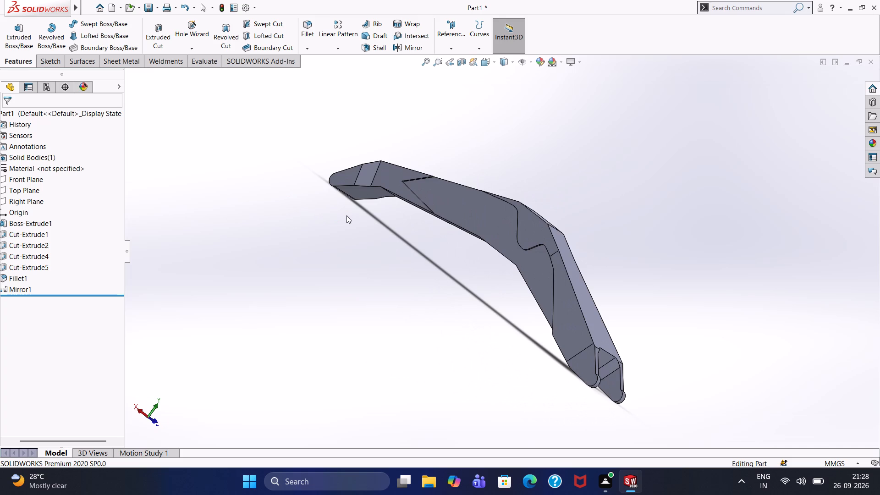
scroll(339, 215, up, 2)
scroll(345, 215, down, 2)
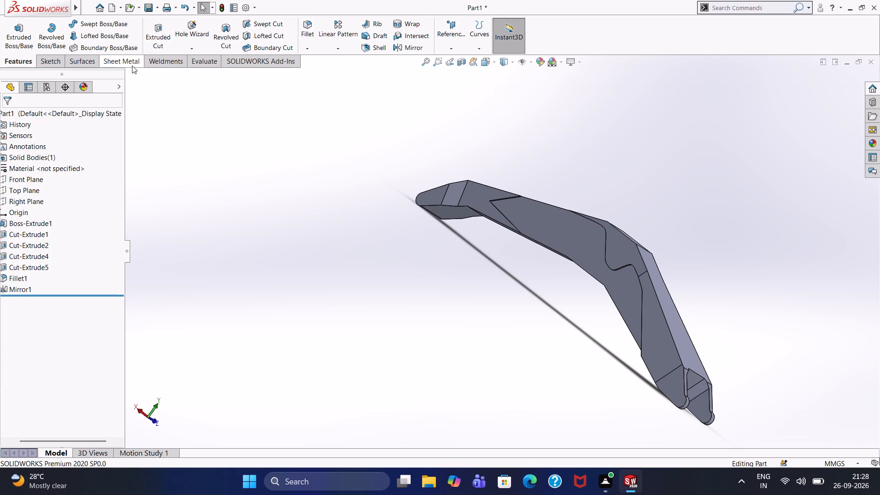
scroll(509, 209, down, 3)
scroll(384, 264, down, 1)
middle_drag(384, 264, 337, 268)
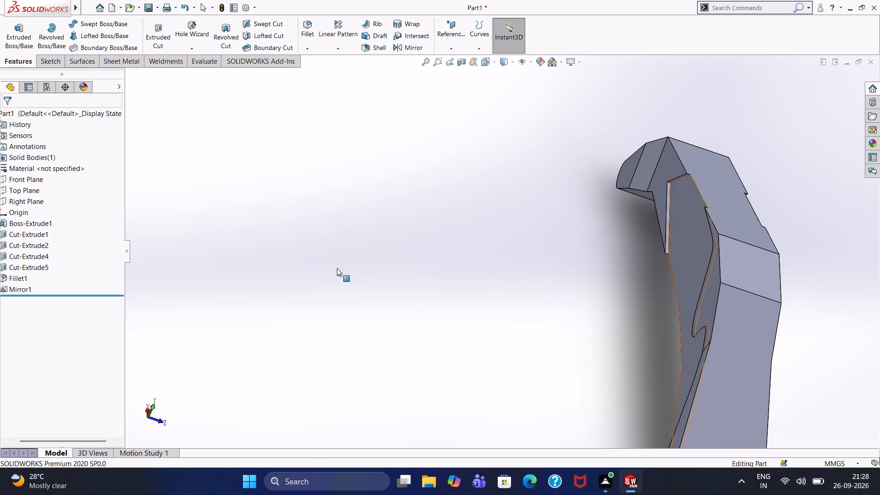
click(11, 286)
click(181, 265)
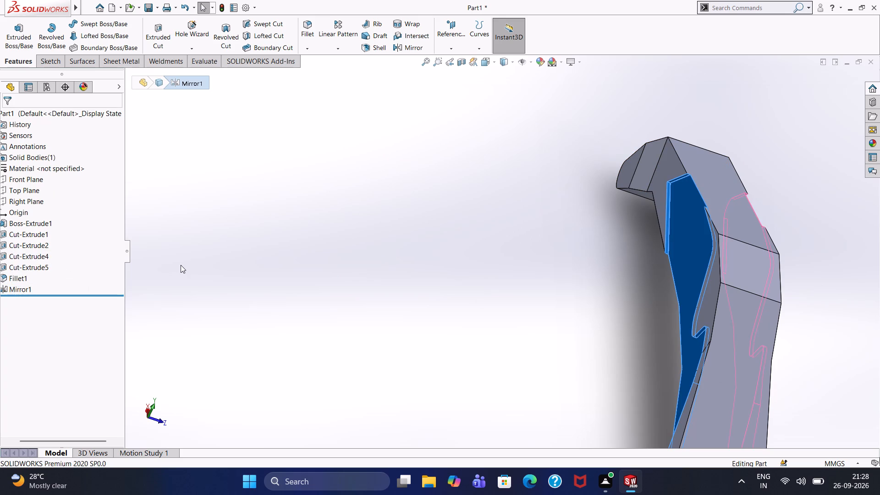
click(23, 280)
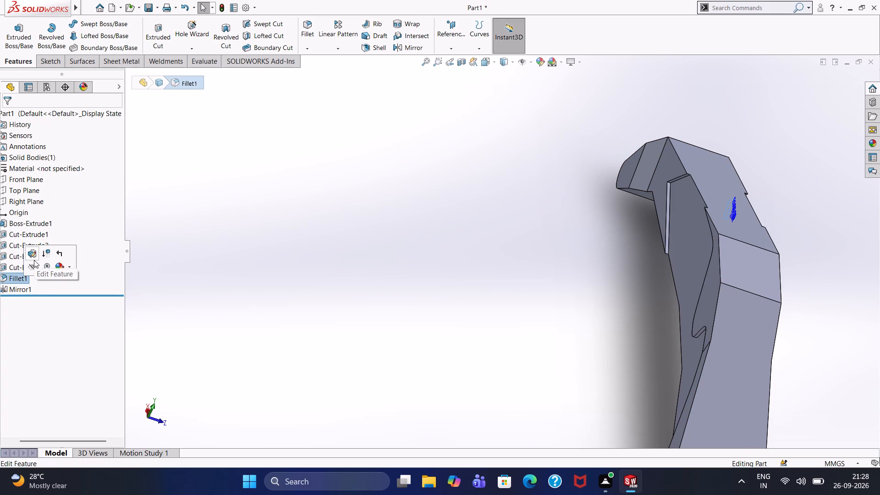
click(383, 225)
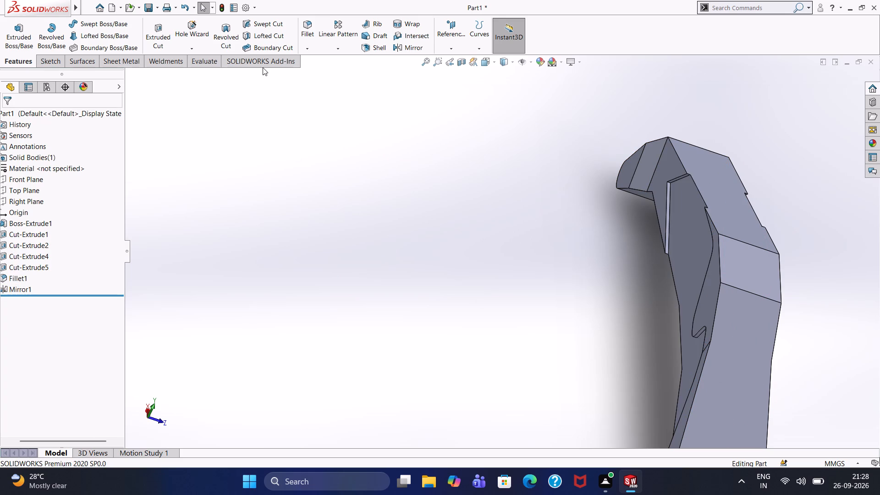
Apply a 100 mm fillet to the short edge at the mirrored recess's sharp corner near the arm's unforked end.
click(309, 24)
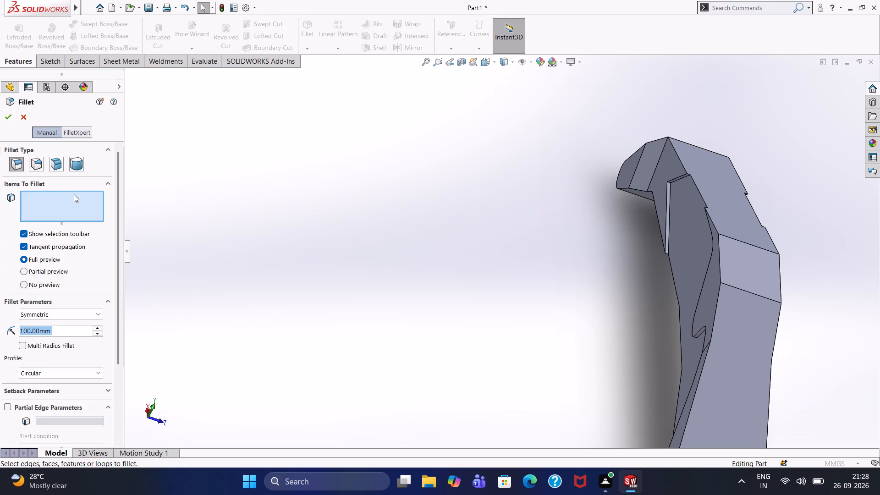
scroll(674, 191, down, 5)
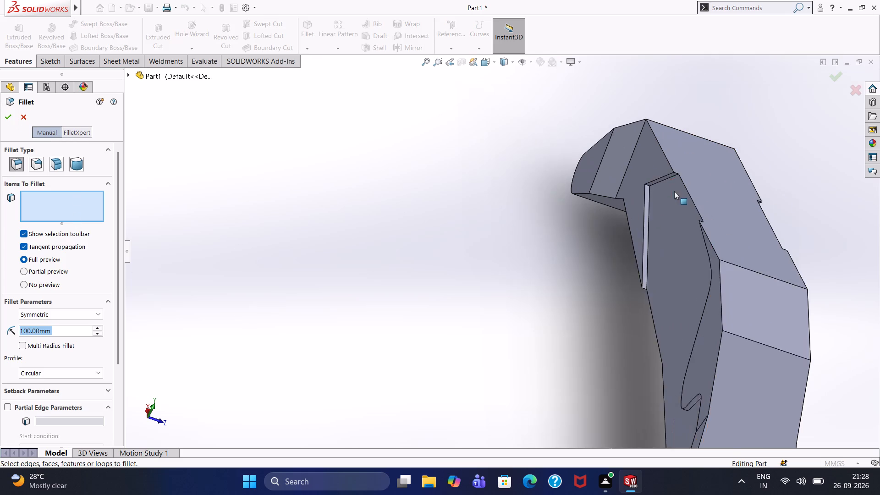
scroll(674, 191, down, 4)
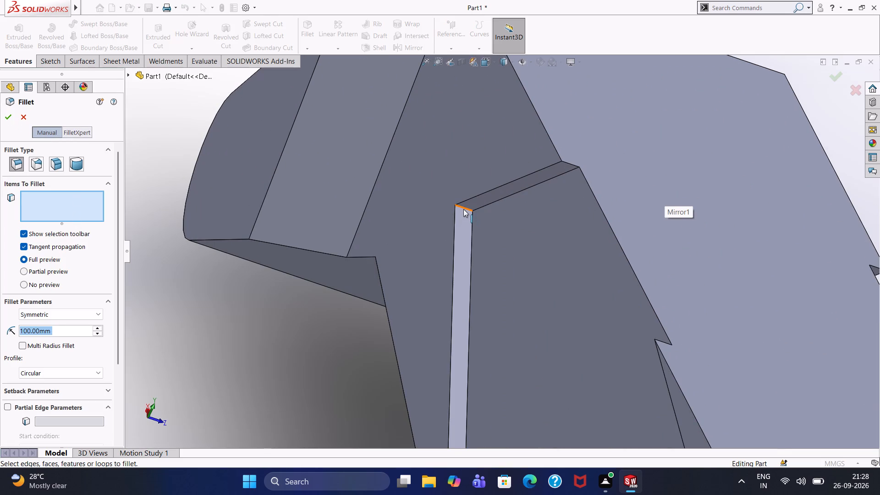
click(463, 209)
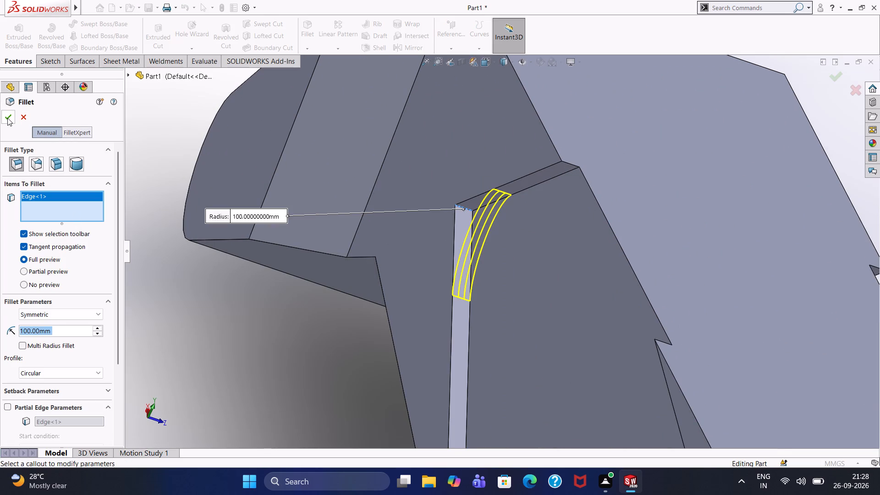
click(7, 118)
Examine the arm with both recesses from several angles and normal to the sloped top face at its unforked end.
scroll(312, 279, up, 11)
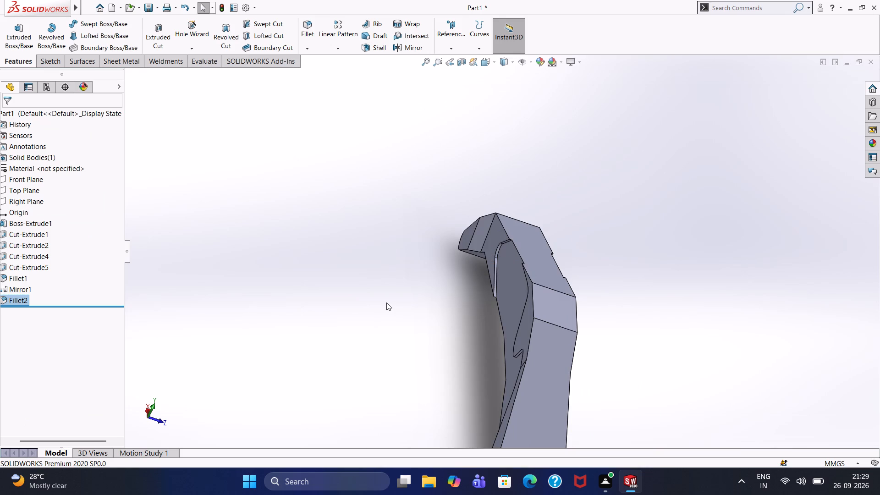
scroll(582, 368, up, 4)
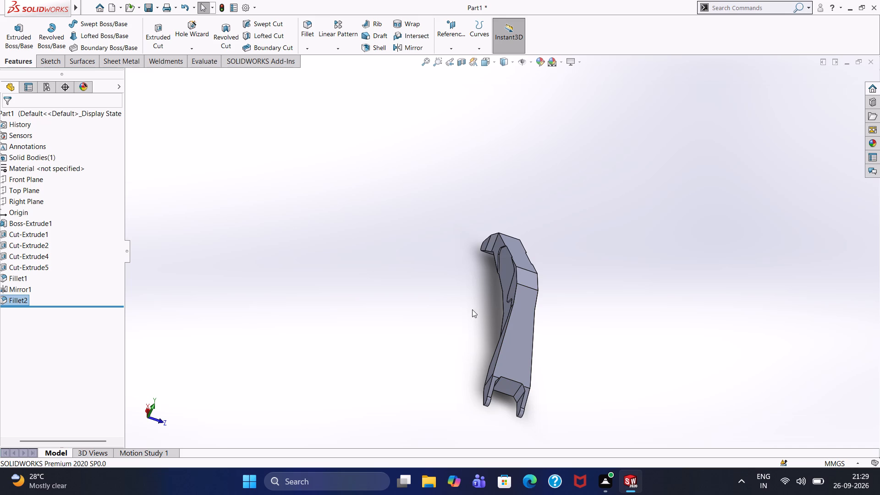
middle_drag(472, 309, 350, 298)
middle_drag(545, 210, 542, 237)
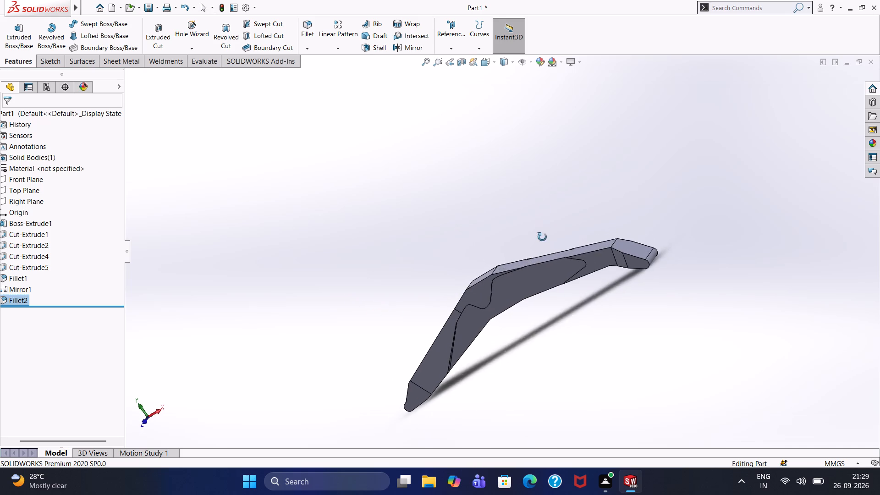
middle_drag(542, 237, 537, 291)
click(629, 281)
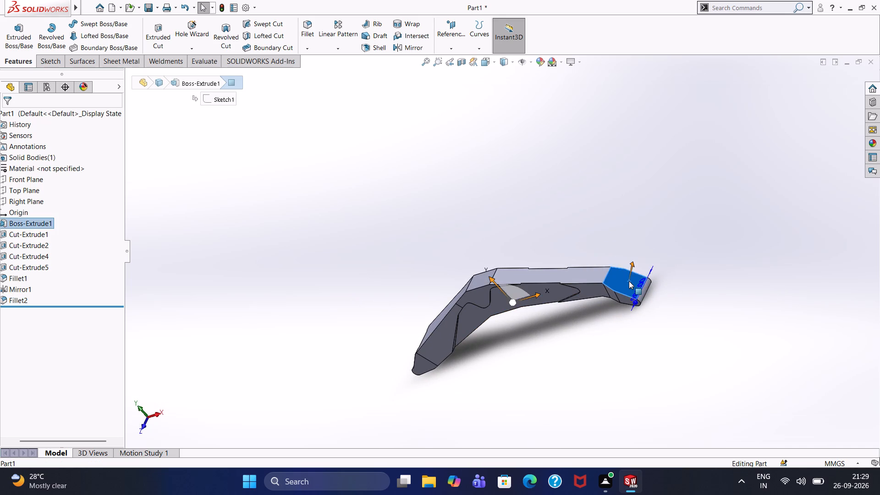
key(ctrl+8)
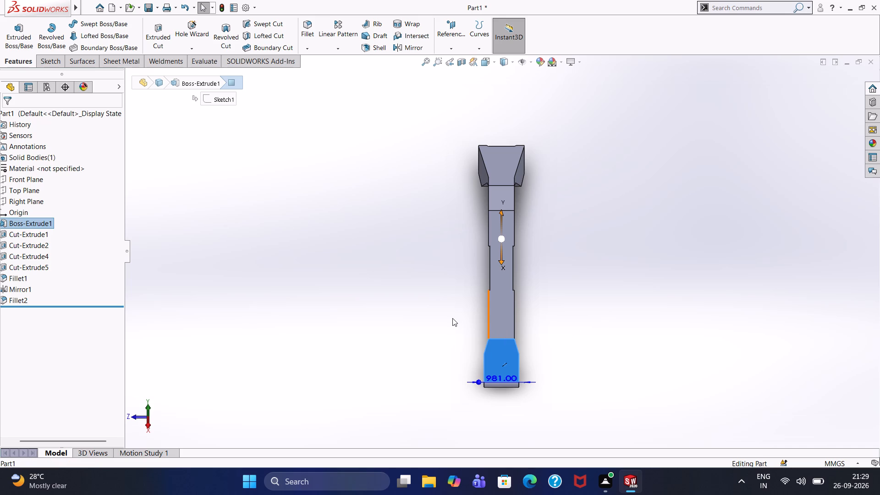
key(Escape)
Start a new sketch on the Front Plane, viewed normal to the plane.
click(40, 177)
click(48, 162)
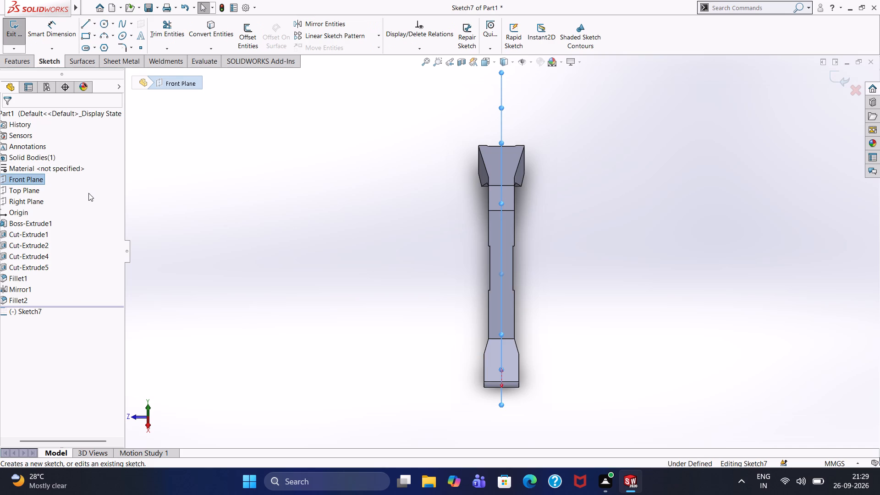
key(ctrl+8)
click(543, 137)
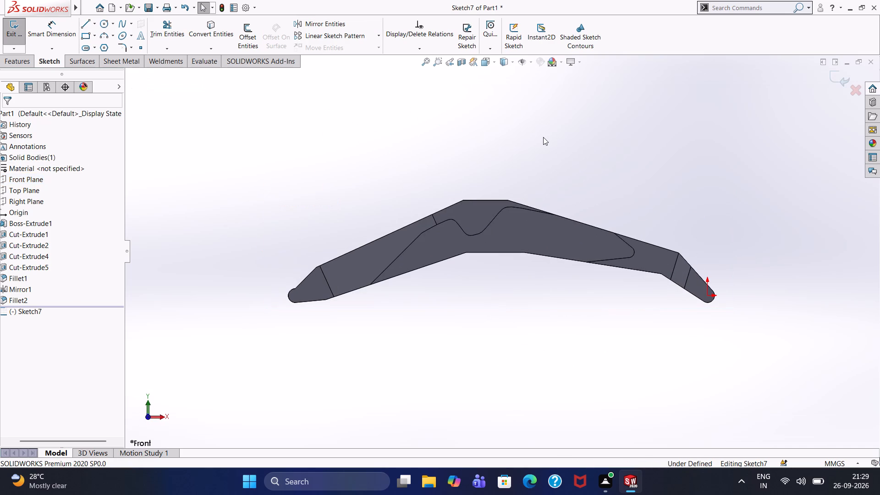
Inspect the arm from above, then view it normal to the sloped top face at its unforked end.
middle_drag(545, 140, 534, 252)
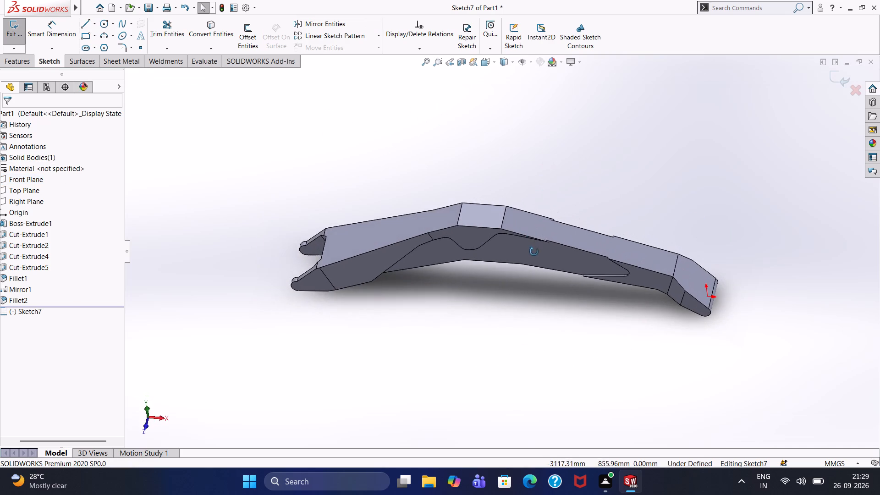
middle_drag(534, 252, 517, 325)
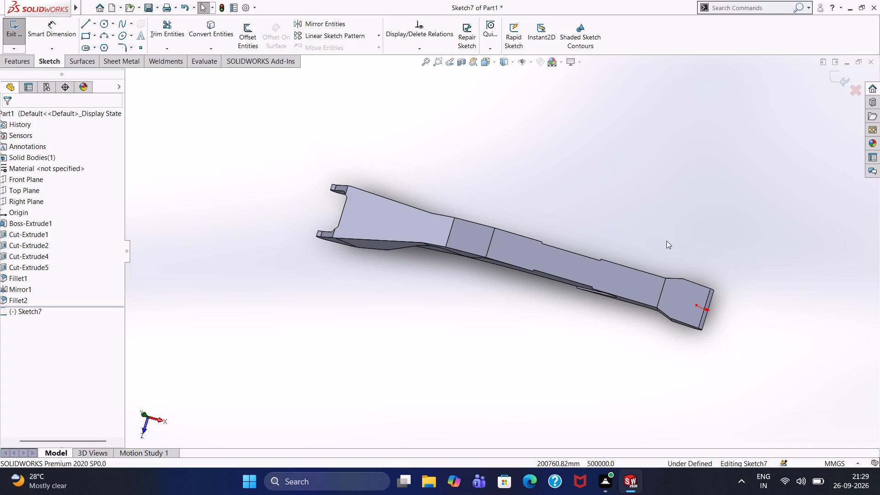
click(680, 291)
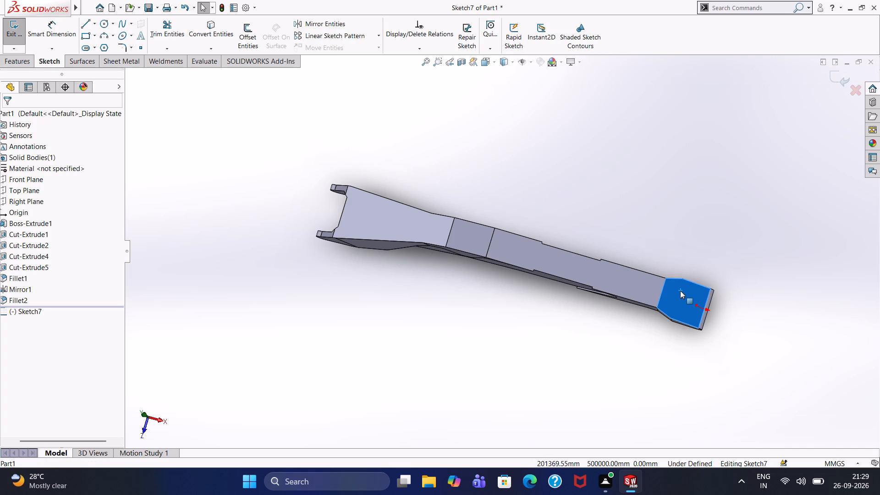
key(ctrl+8)
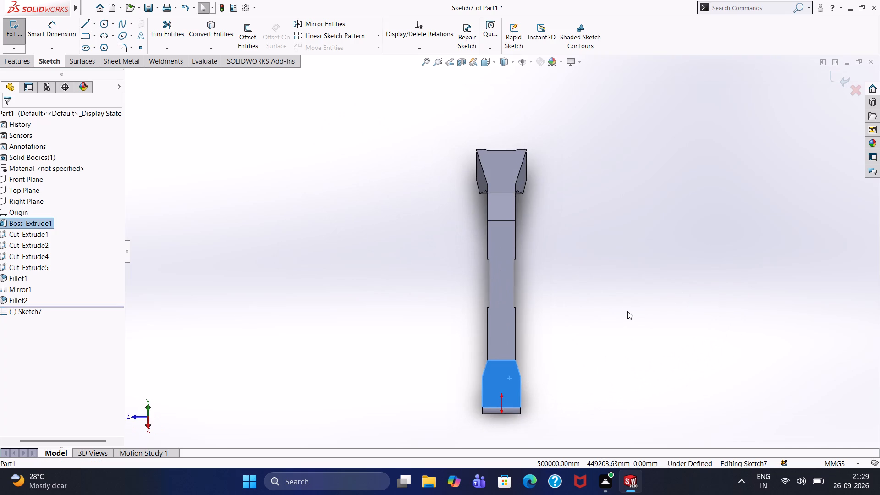
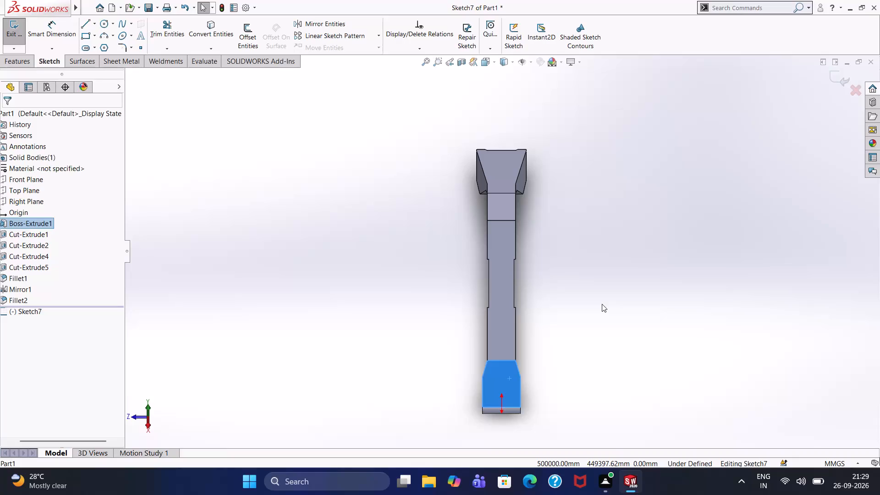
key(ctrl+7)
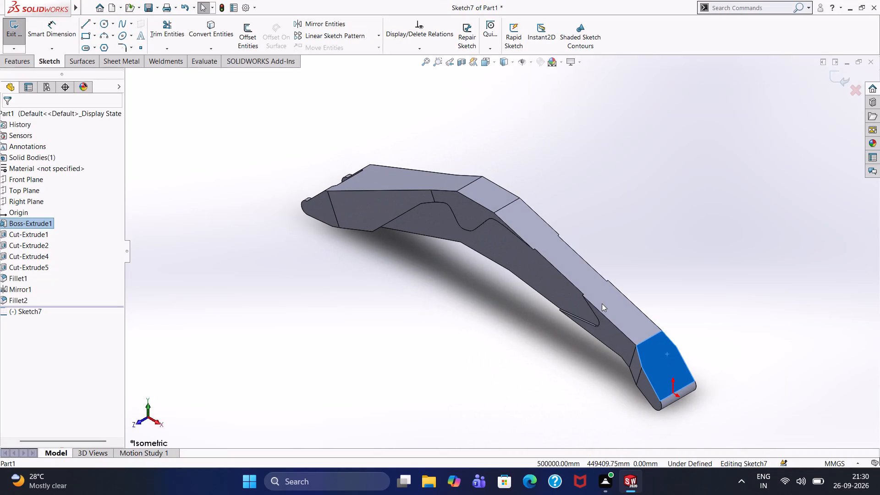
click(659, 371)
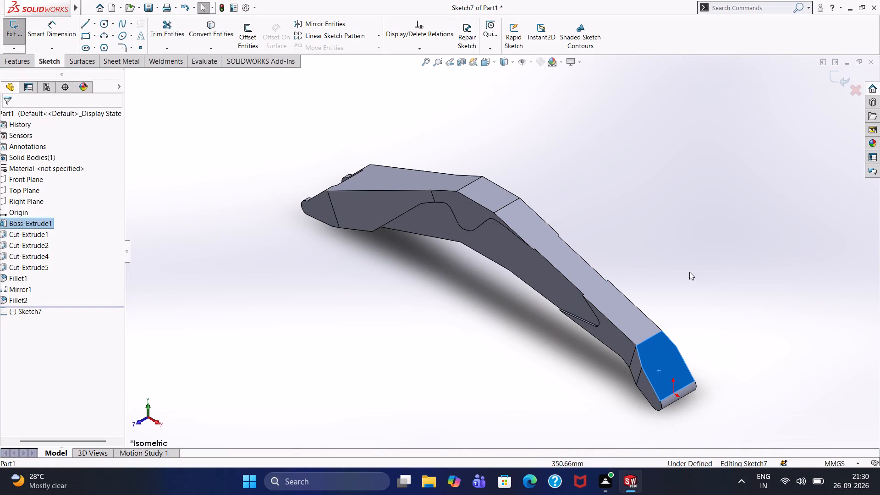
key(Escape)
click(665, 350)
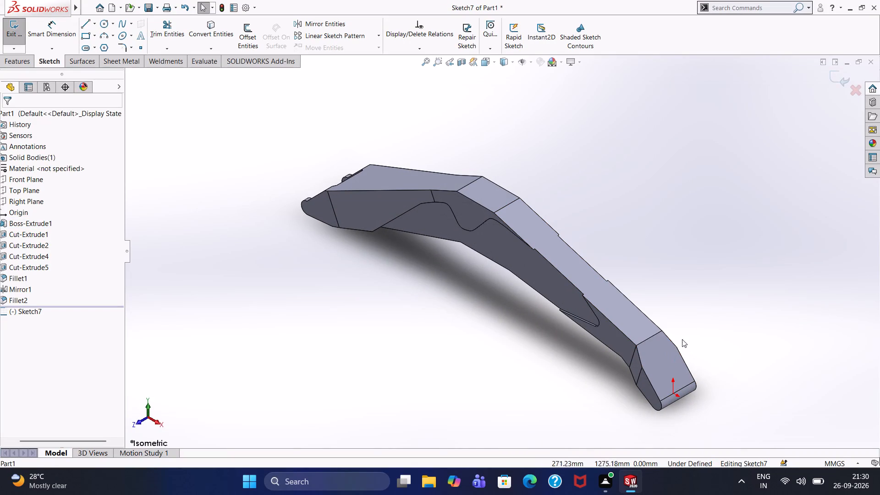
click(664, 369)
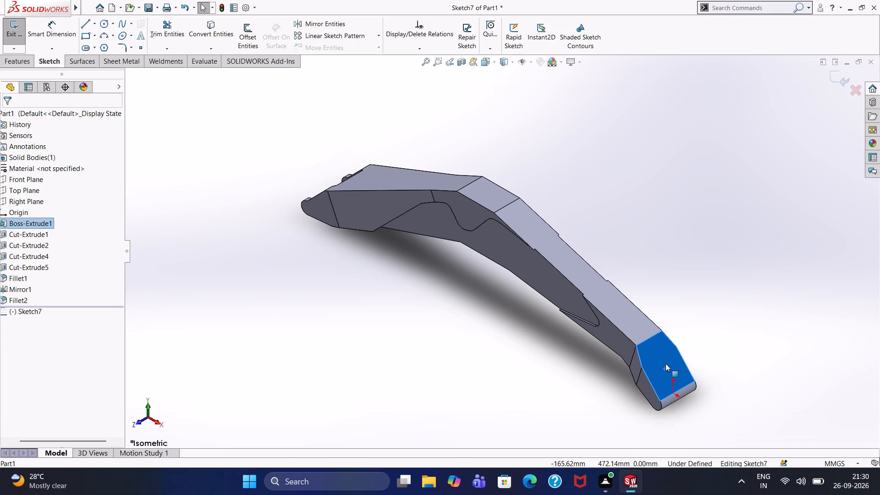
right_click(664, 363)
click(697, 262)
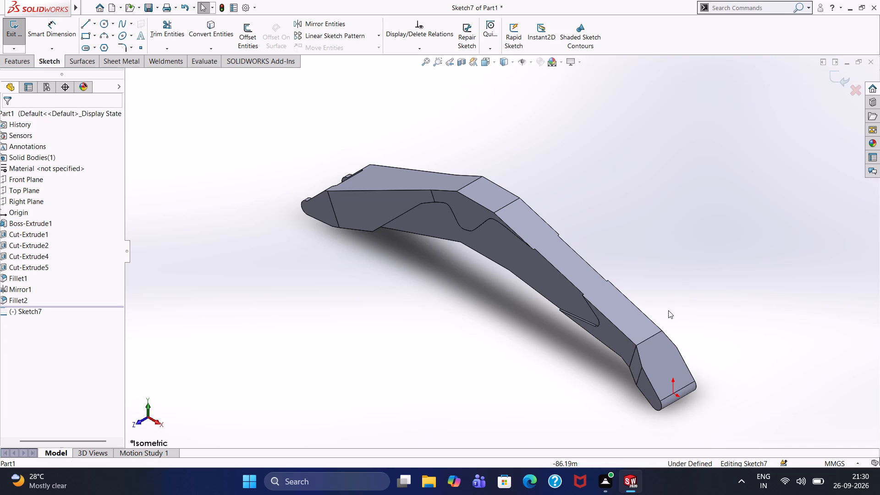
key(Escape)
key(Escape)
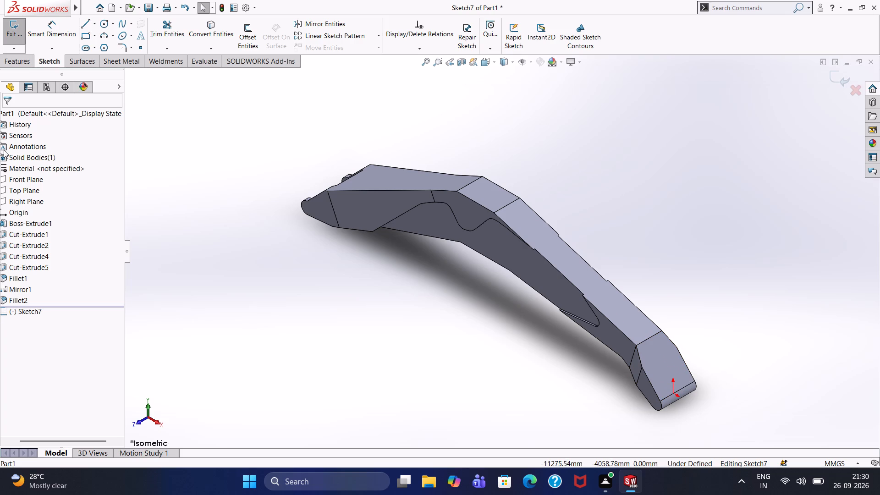
Exit the empty Front Plane sketch and return to editing the part.
click(24, 180)
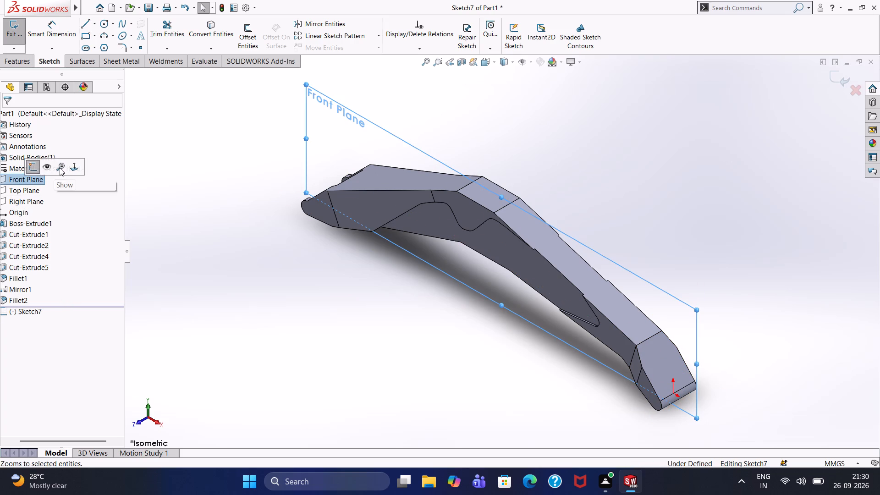
click(33, 172)
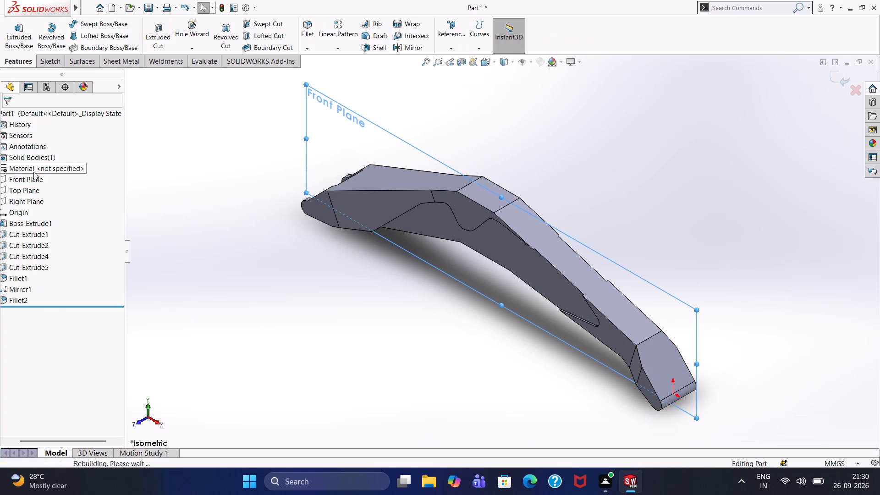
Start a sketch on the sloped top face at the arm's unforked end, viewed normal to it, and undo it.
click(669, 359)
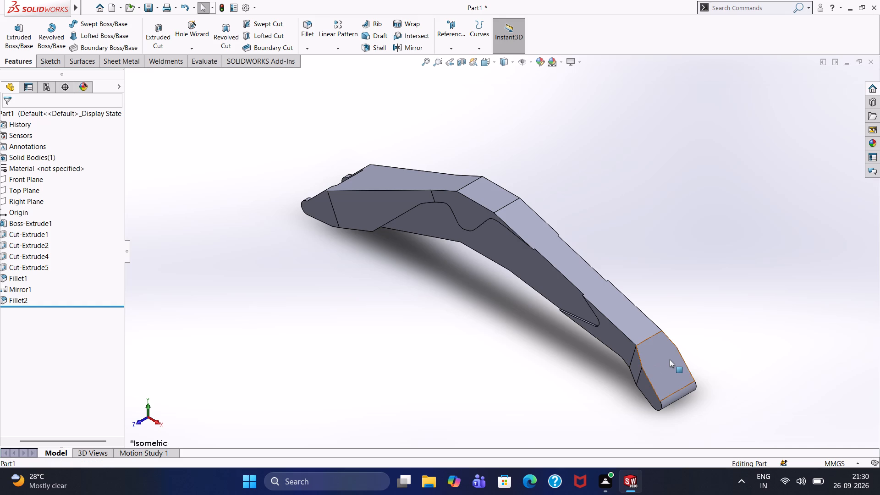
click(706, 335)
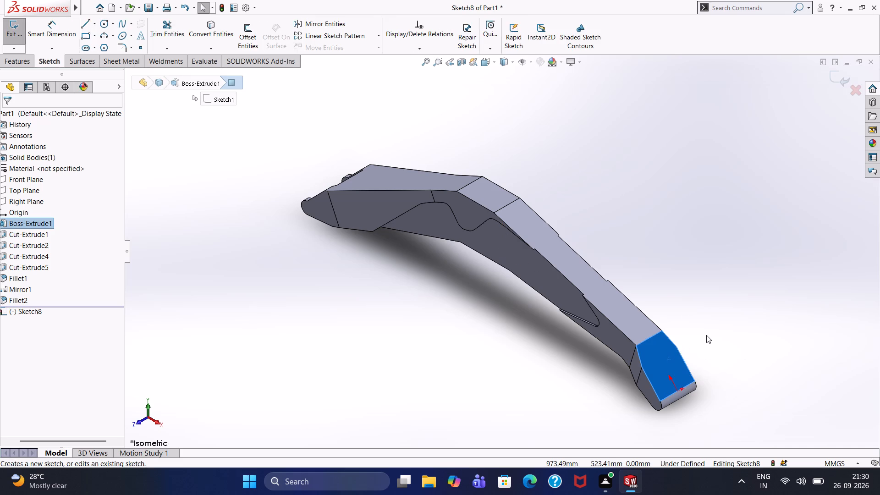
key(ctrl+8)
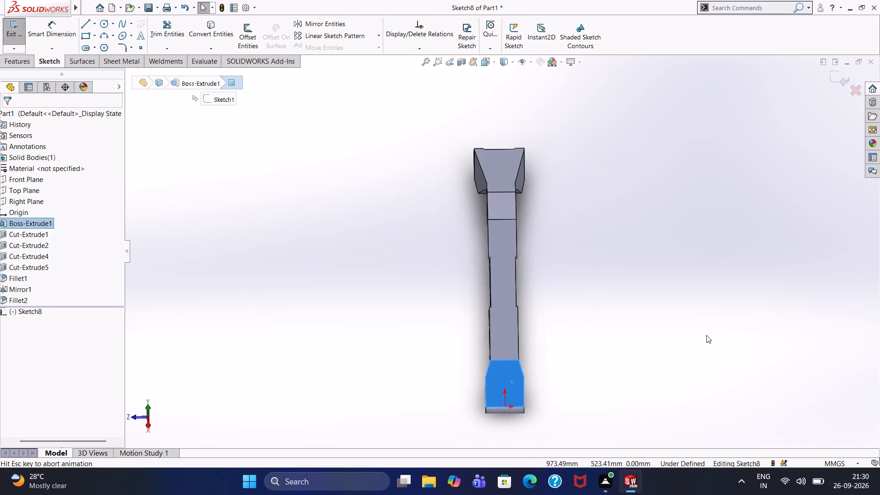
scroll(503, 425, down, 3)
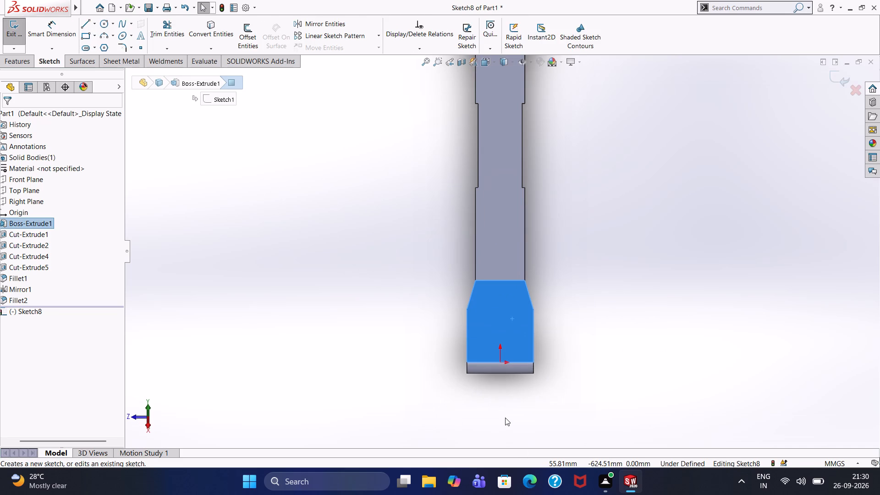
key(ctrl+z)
Examine the arm's unforked end from several angles and in the front, back, left and right views.
scroll(492, 384, up, 2)
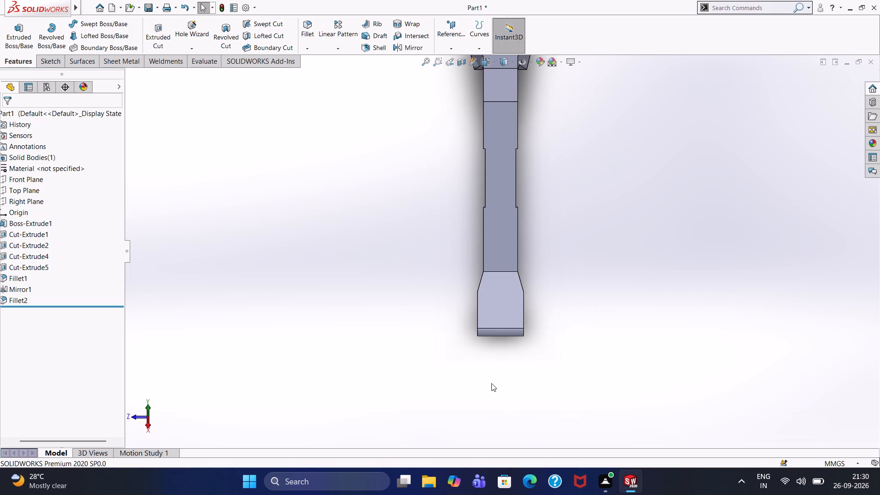
middle_drag(585, 319, 557, 327)
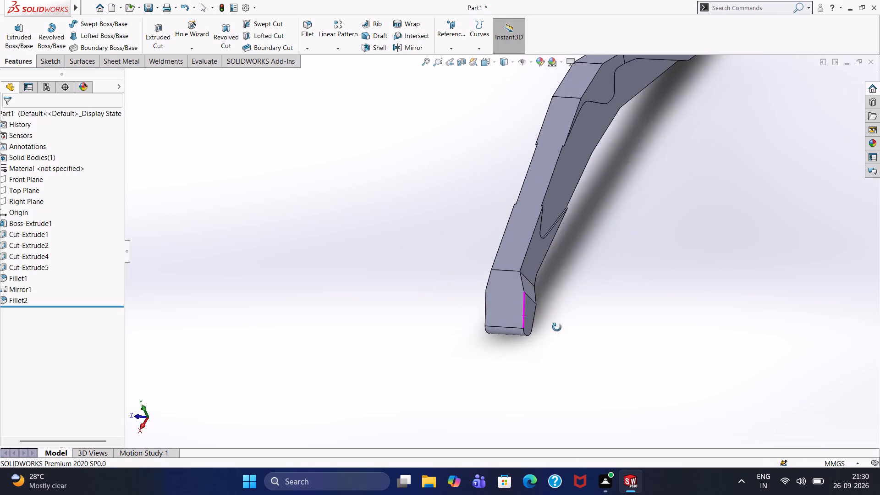
middle_drag(557, 327, 638, 326)
middle_drag(638, 326, 643, 325)
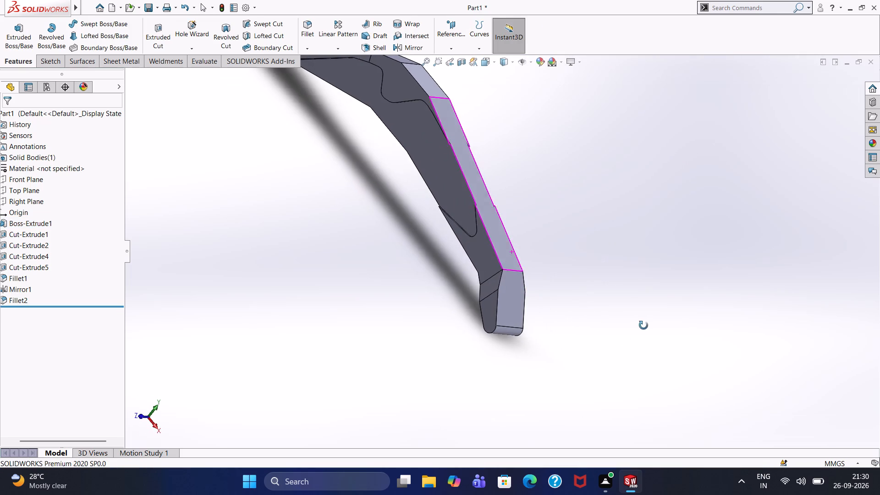
middle_drag(643, 325, 576, 358)
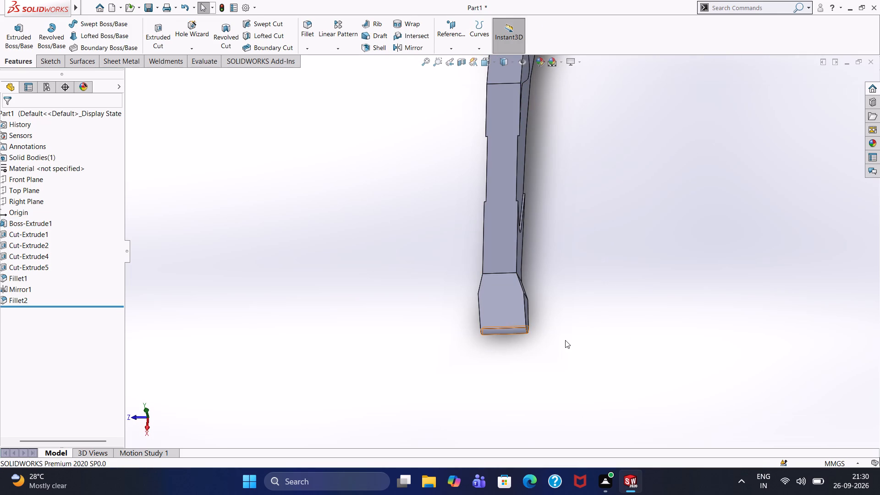
key(ctrl+1)
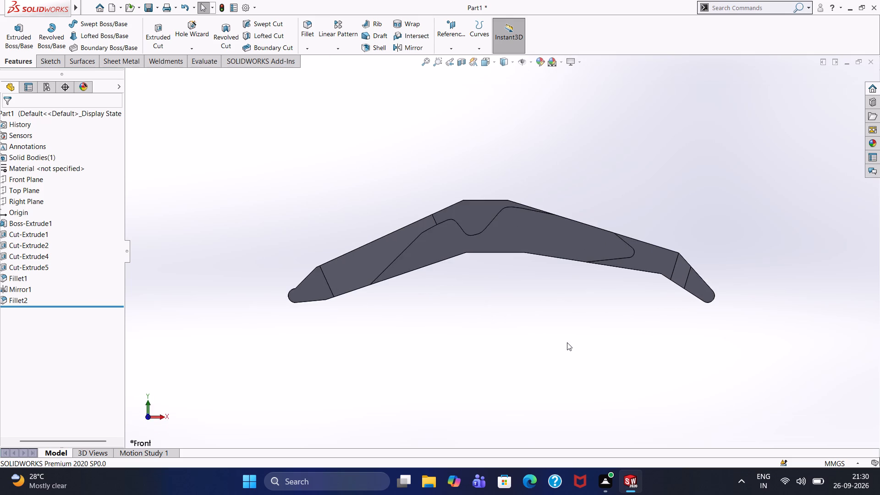
key(ctrl+2)
key(ctrl+3)
key(ctrl+4)
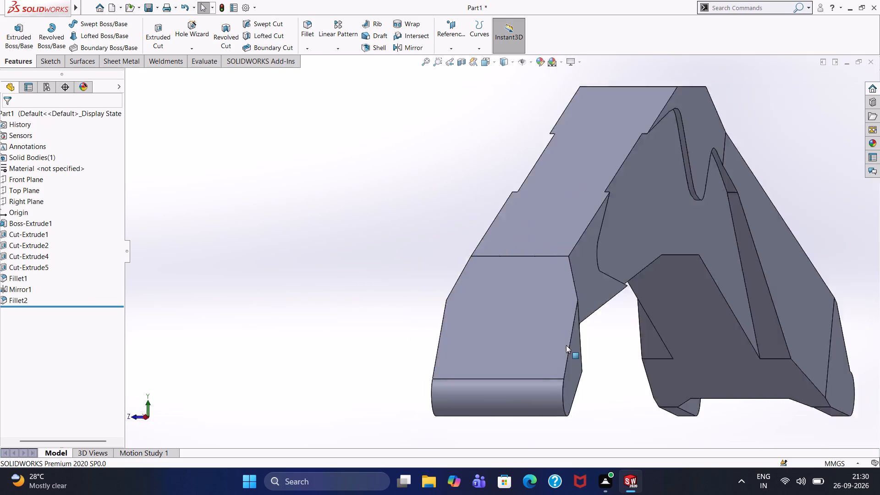
Start a new sketch on the sloped top face at the arm's unforked end, viewed normal to the face.
click(512, 343)
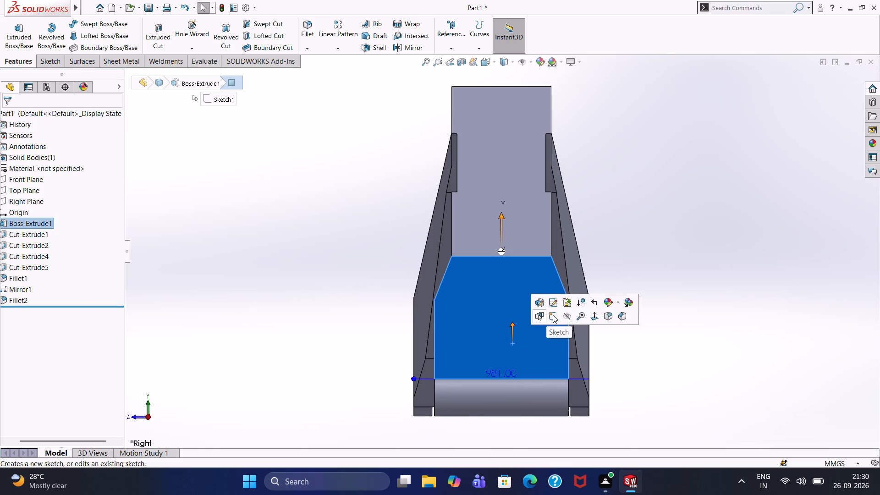
click(554, 315)
key(ctrl+8)
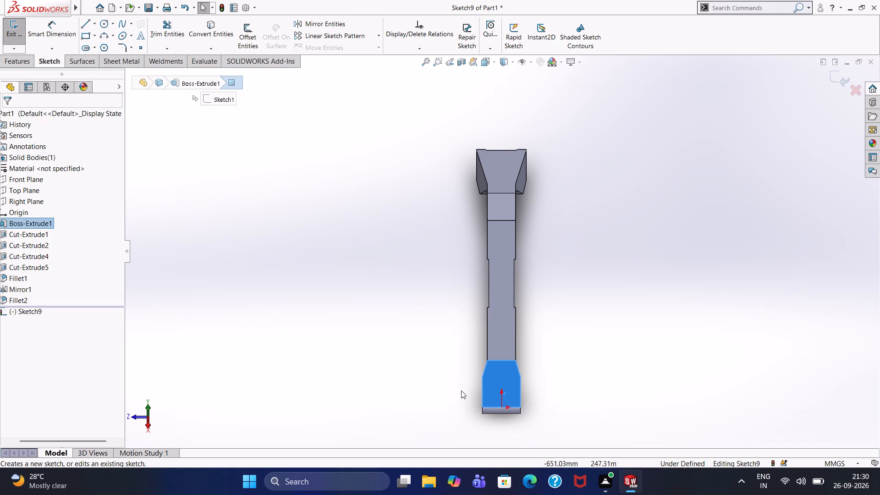
click(449, 372)
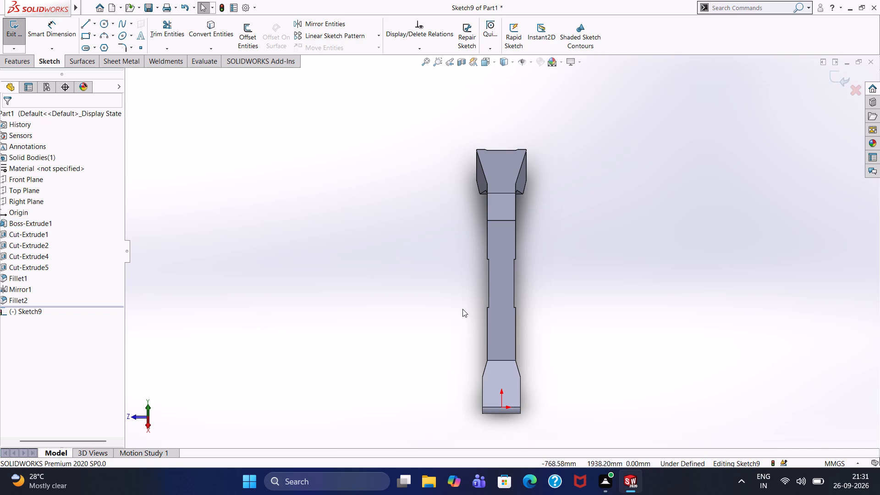
Sketch a corner rectangle about 516 mm wide and 544 mm high, starting on the outer edge of the arm's rounded end.
scroll(512, 371, down, 5)
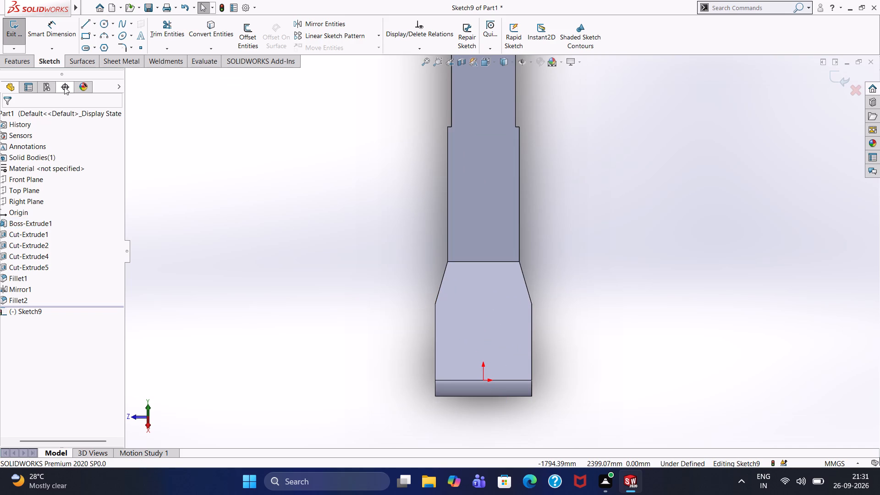
click(93, 36)
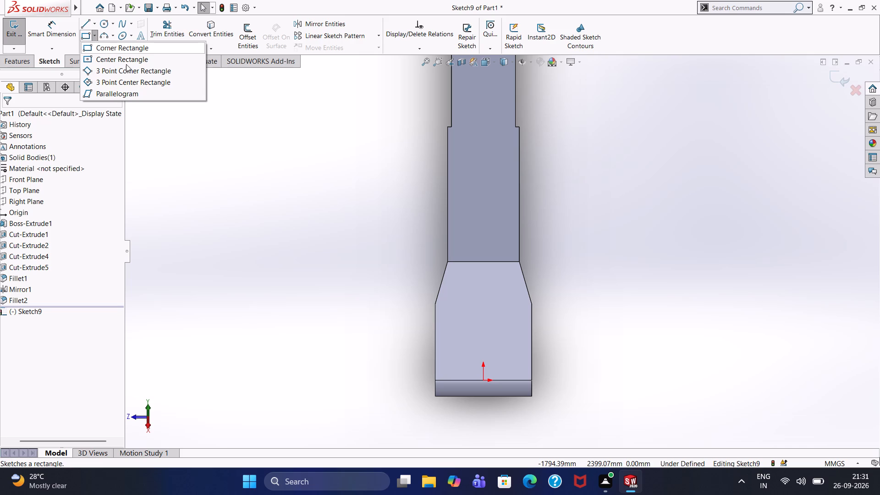
click(137, 46)
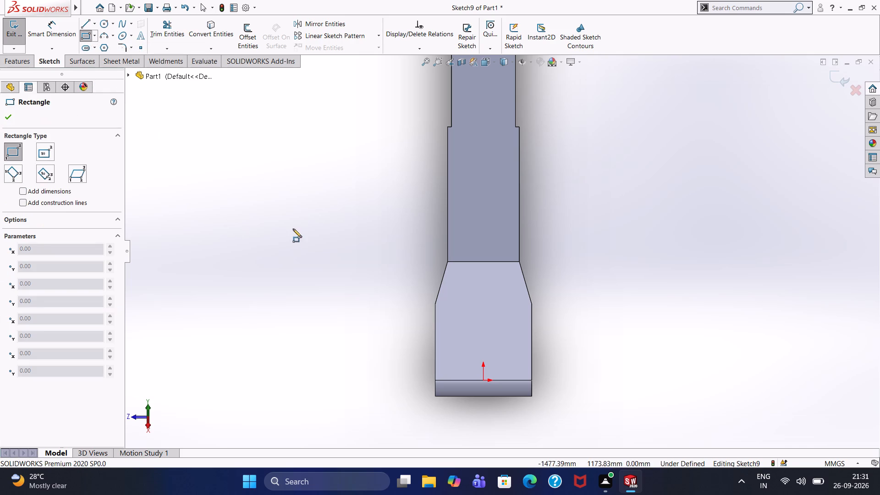
click(519, 397)
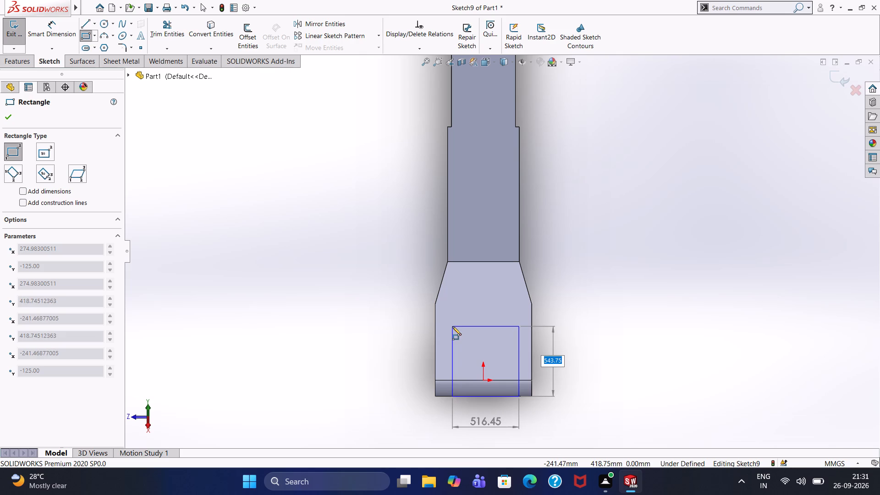
click(452, 326)
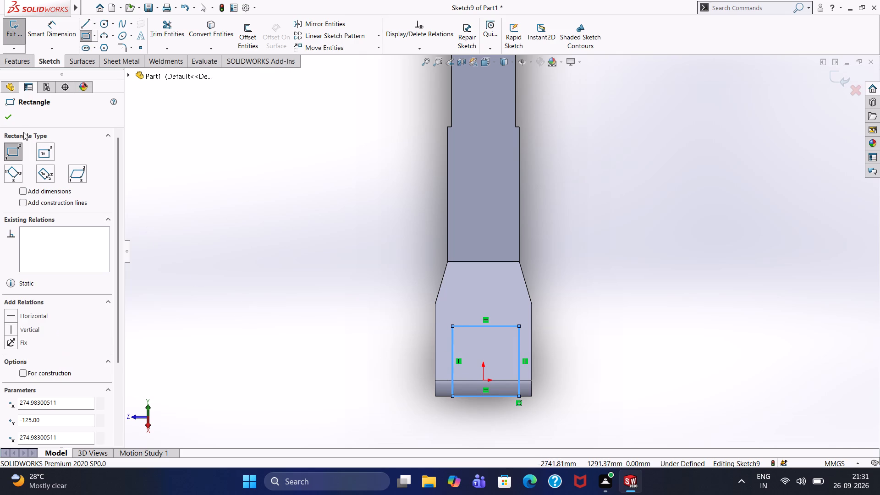
click(6, 120)
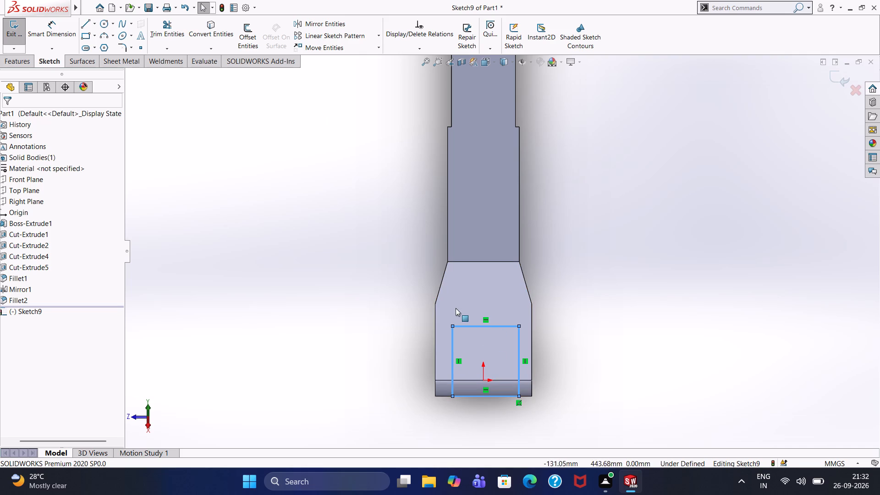
Draw a vertical centerline about 272 mm long from the midpoint of the rectangle's upper edge into the rectangle.
click(95, 24)
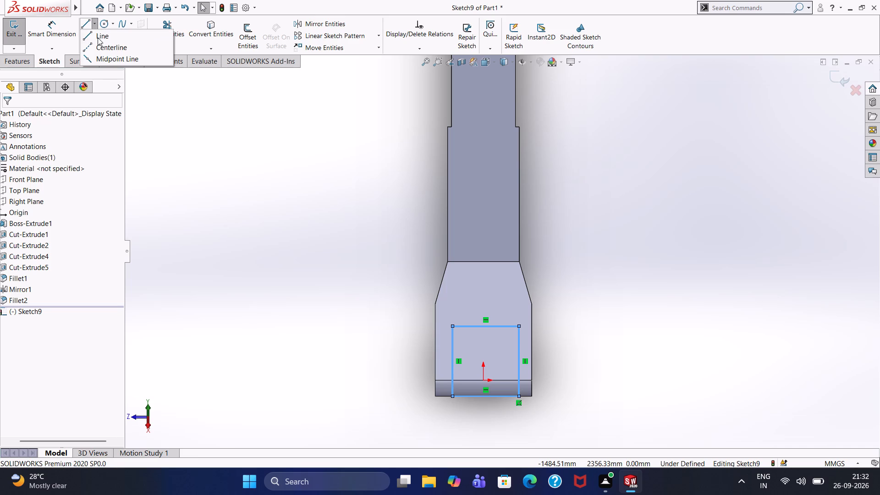
click(101, 45)
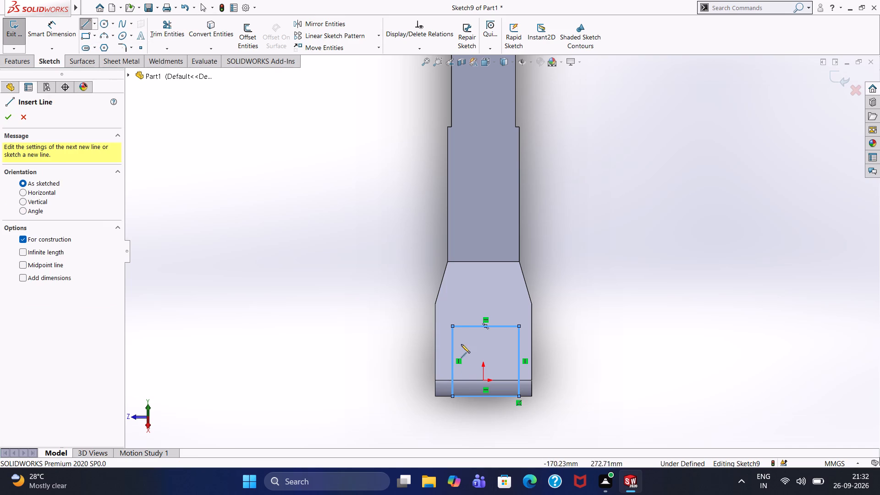
click(486, 327)
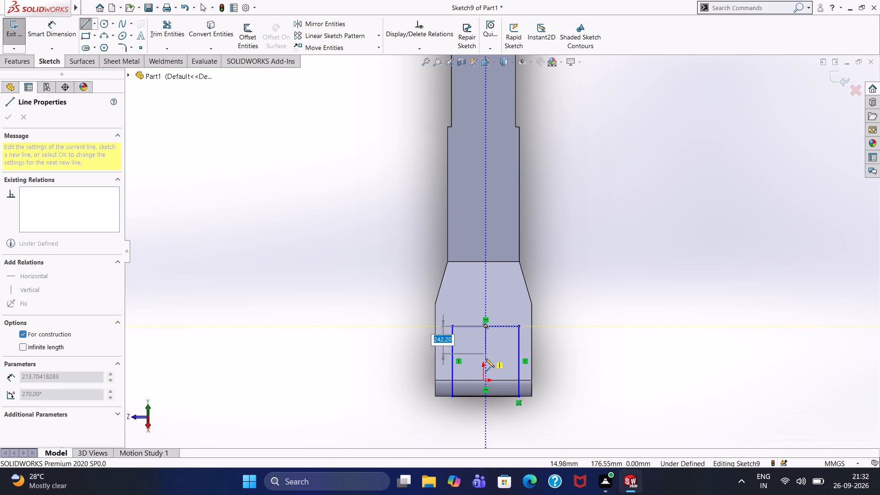
click(485, 359)
right_click(372, 312)
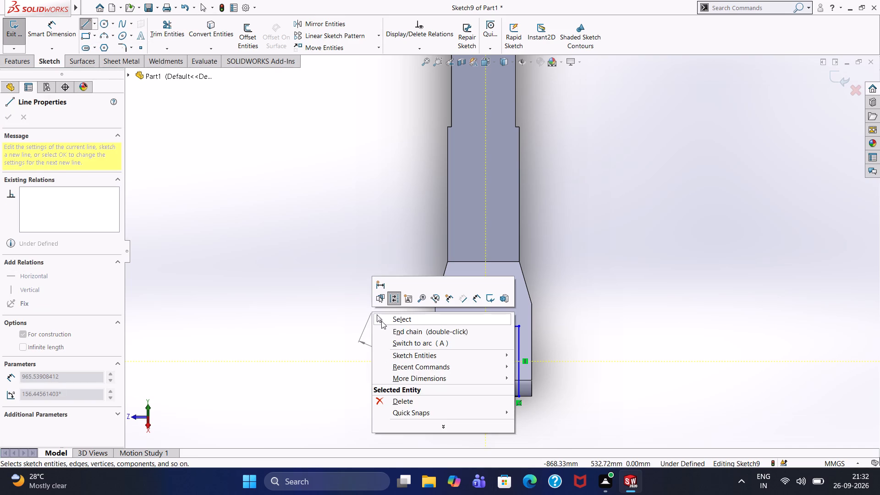
click(382, 321)
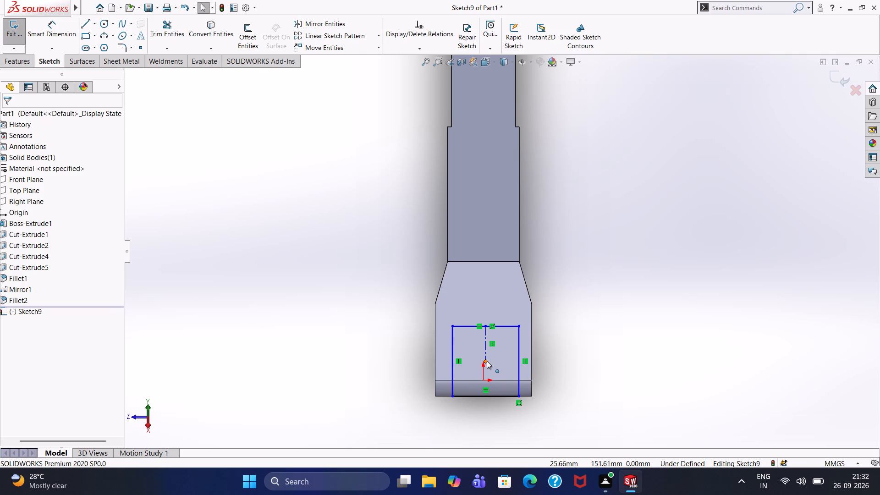
Add a midpoint relation between the centerline's lower endpoint and the outer edge of the arm's rounded end.
click(487, 361)
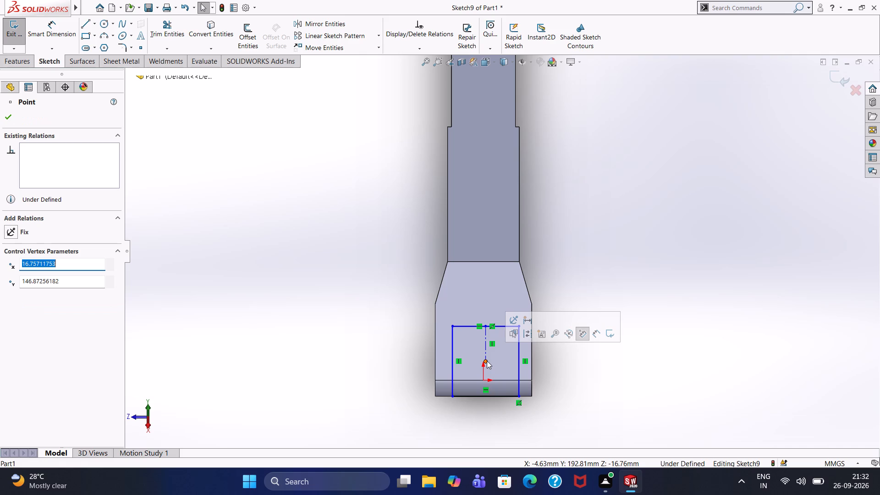
click(487, 361)
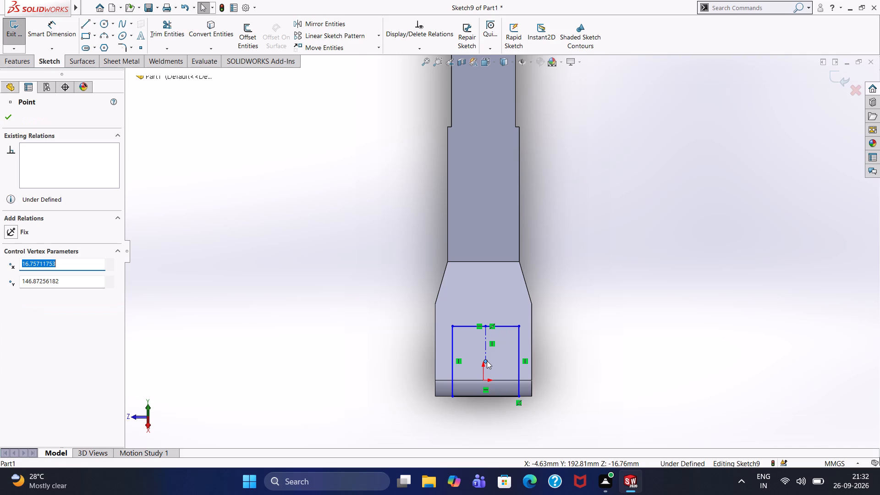
ctrl+click(442, 397)
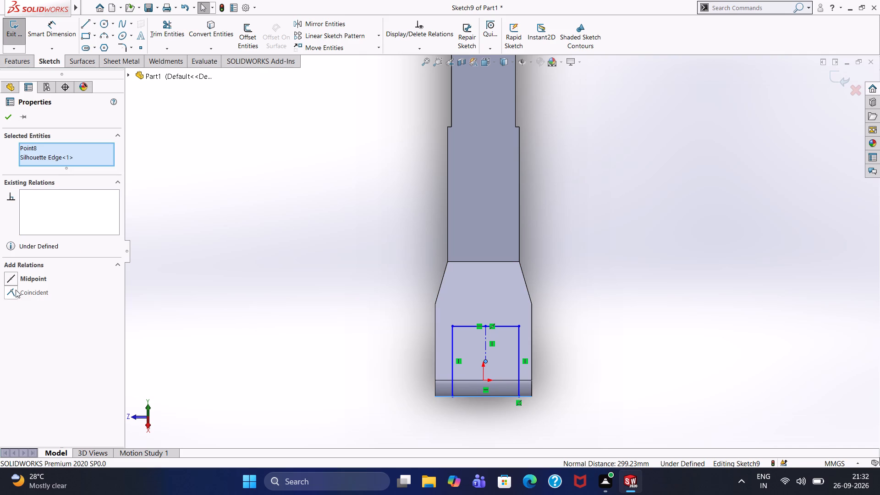
ctrl+click(26, 279)
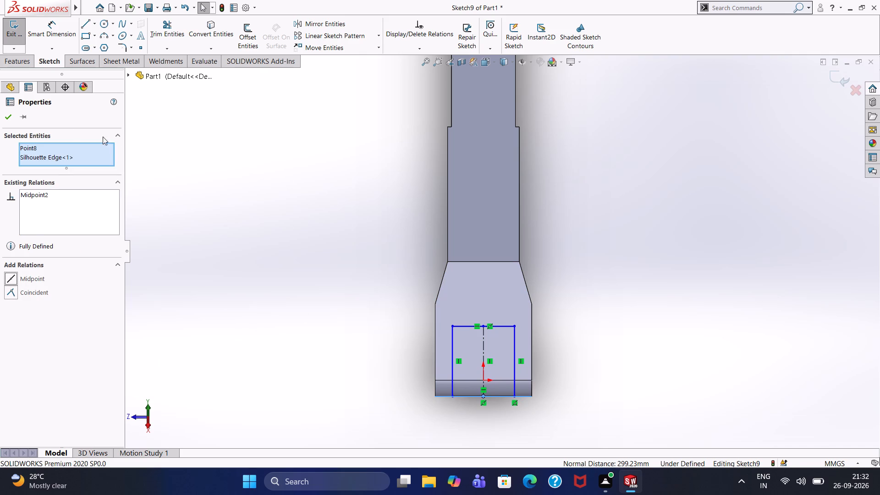
click(0, 117)
click(5, 114)
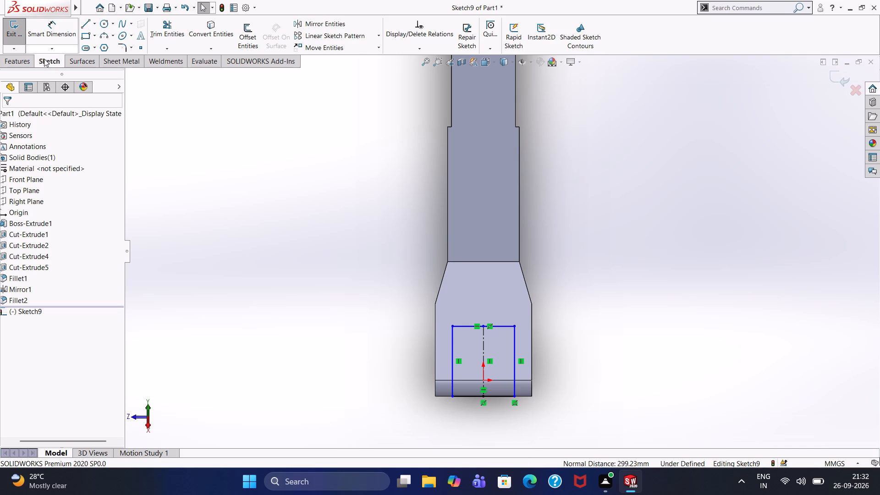
Dimension the rectangle 530 mm wide and 315 mm high.
click(46, 37)
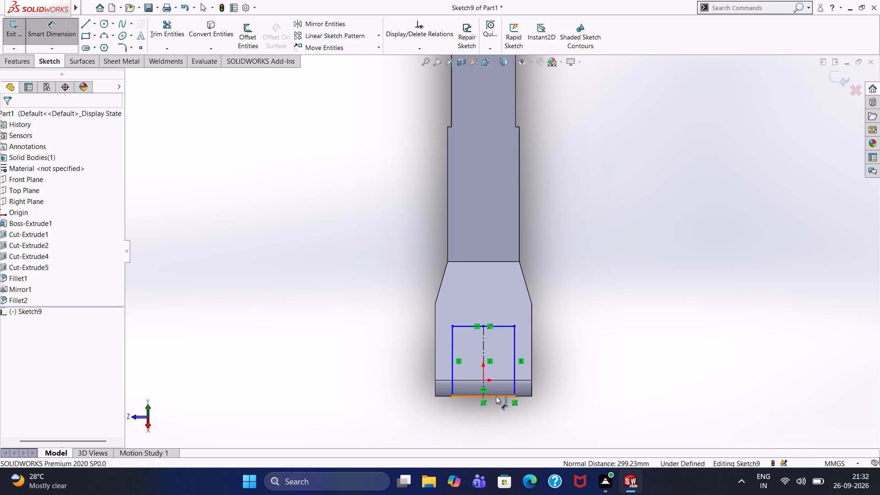
click(496, 396)
click(488, 424)
text(530)
key(Return)
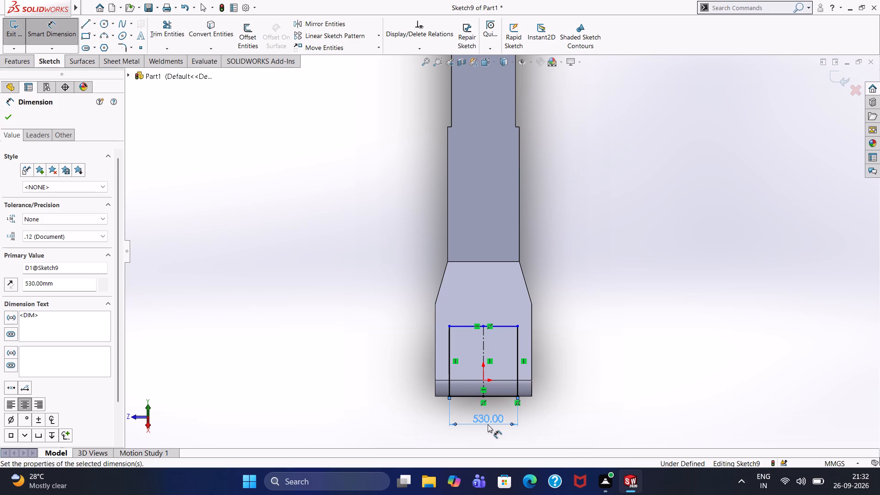
click(448, 373)
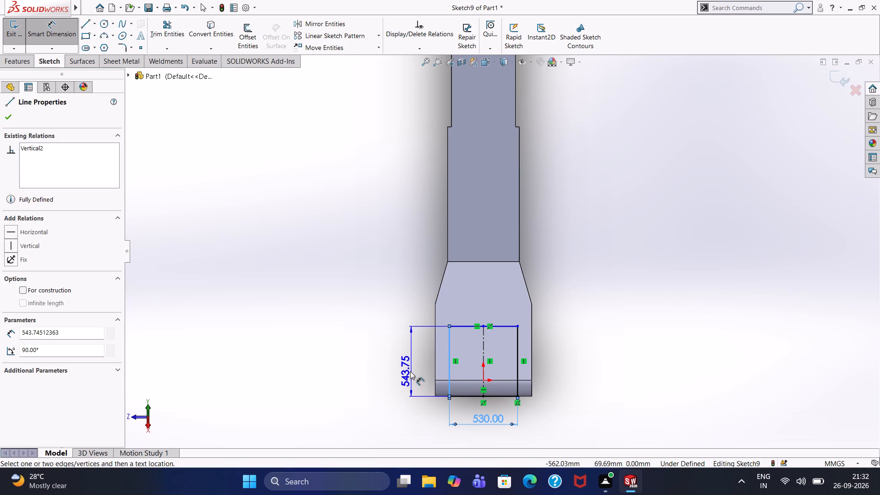
click(407, 367)
text(315)
key(Return)
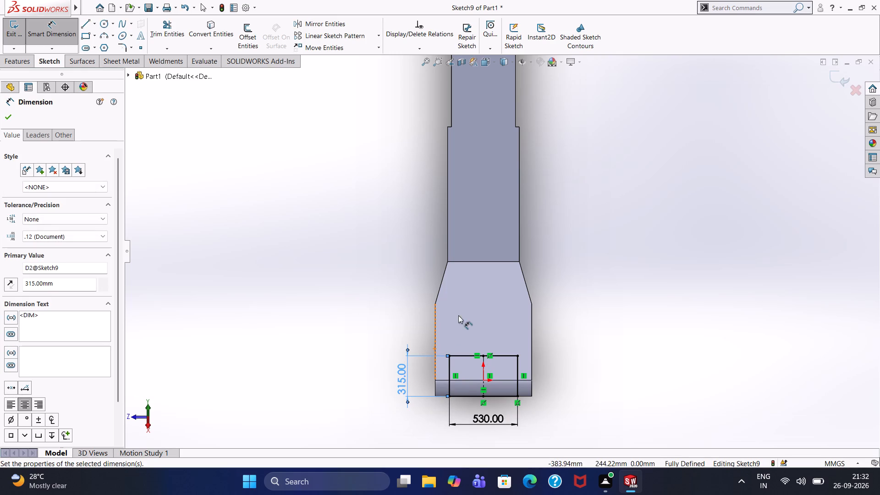
click(11, 122)
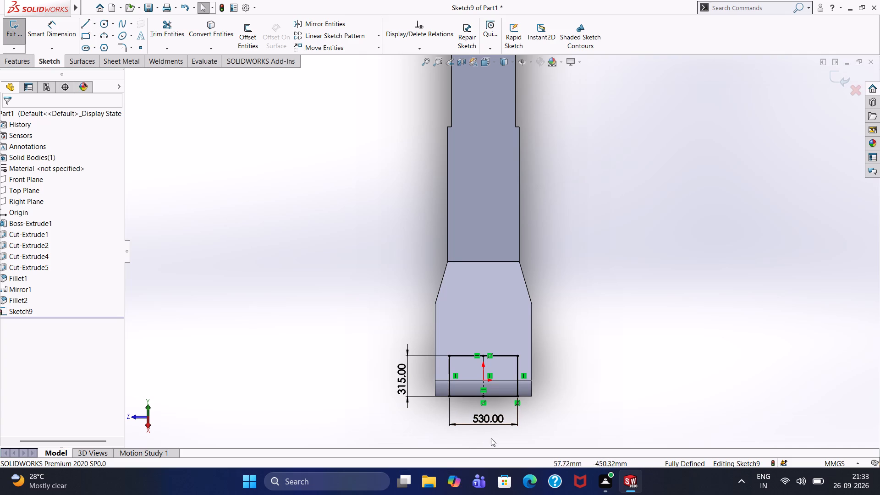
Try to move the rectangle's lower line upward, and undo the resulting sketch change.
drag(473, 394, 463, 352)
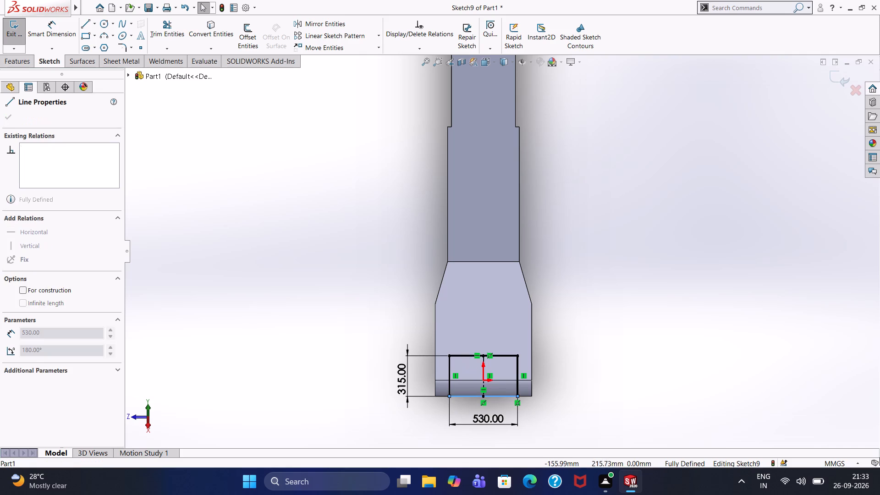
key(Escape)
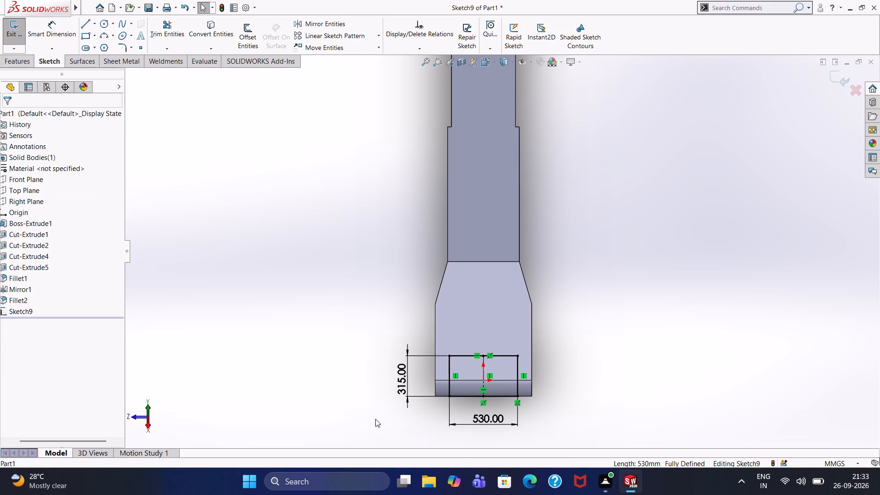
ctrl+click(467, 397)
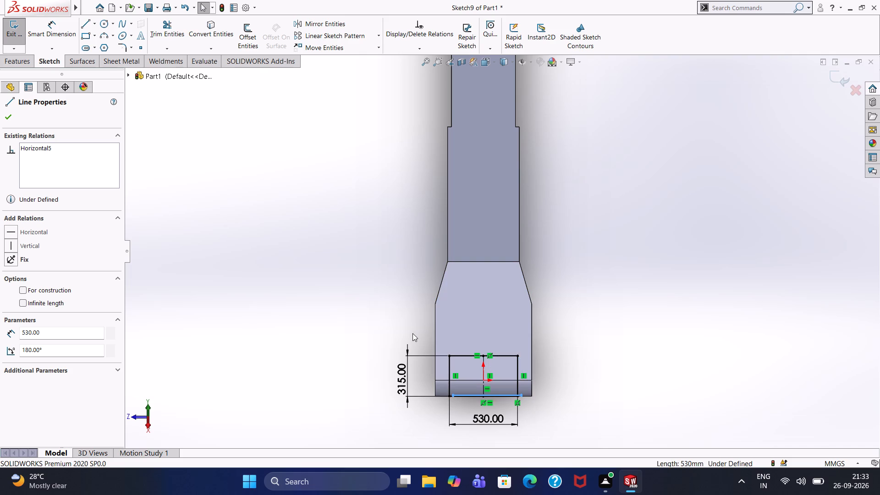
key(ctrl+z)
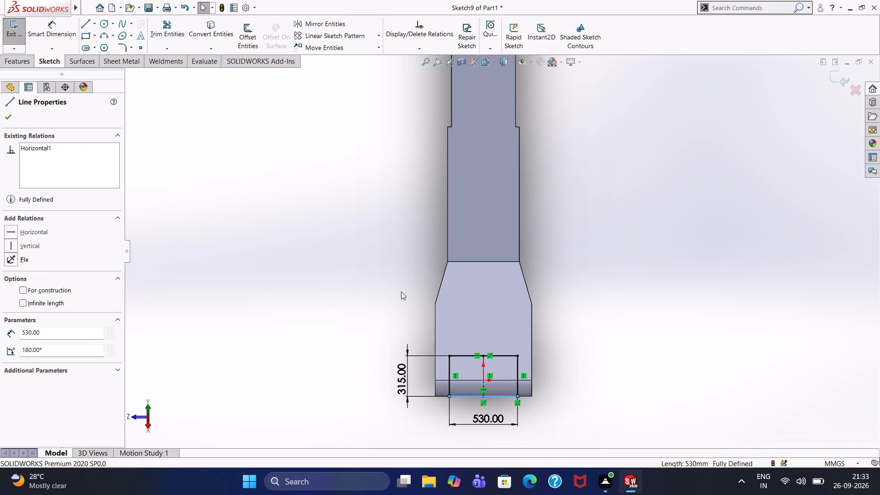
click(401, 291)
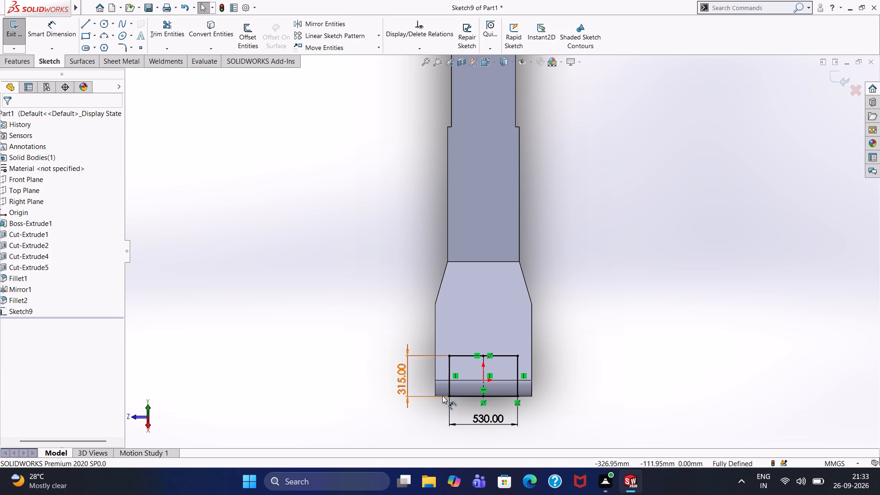
Examine up close how the rectangle's lower line sits against the outer edge of the arm's rounded end.
scroll(446, 404, down, 6)
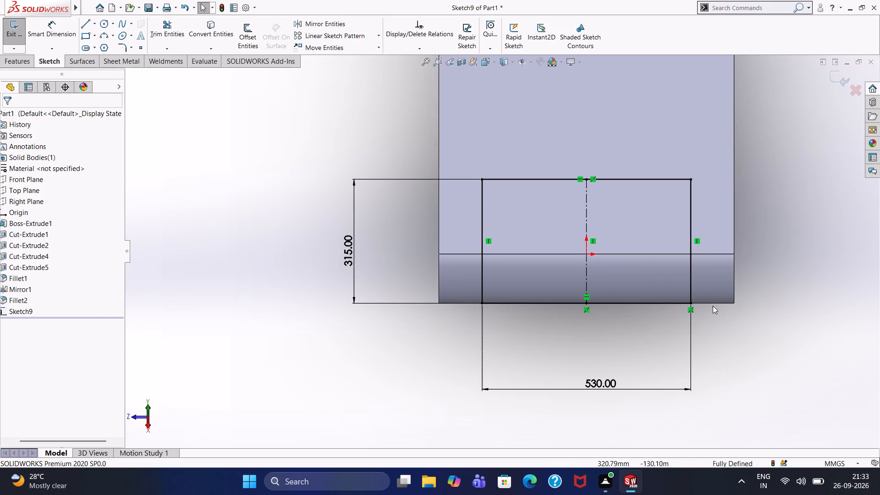
scroll(707, 303, down, 4)
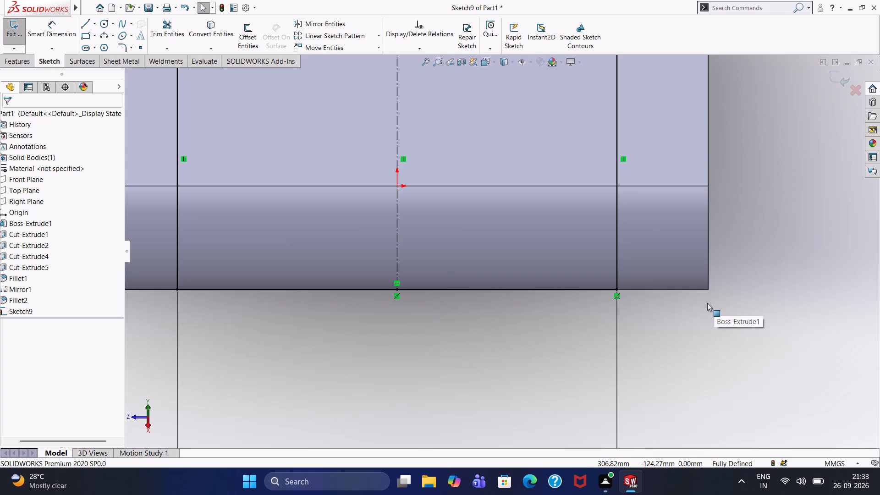
click(694, 290)
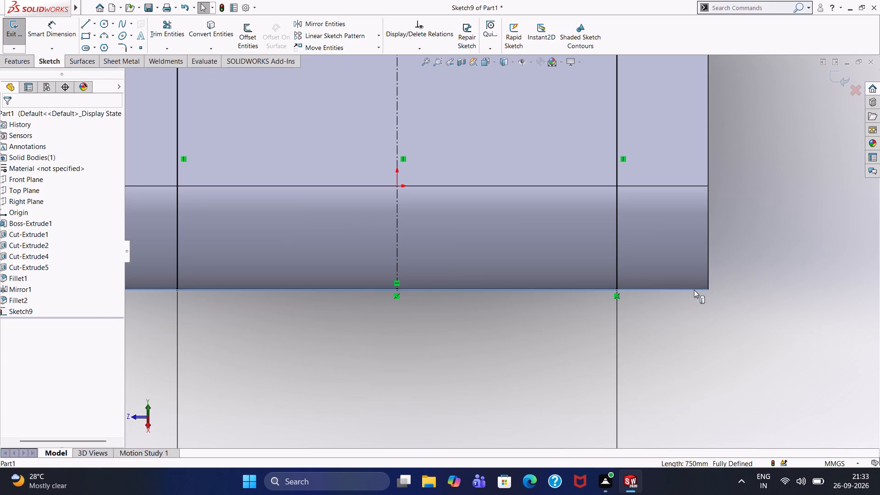
key(Escape)
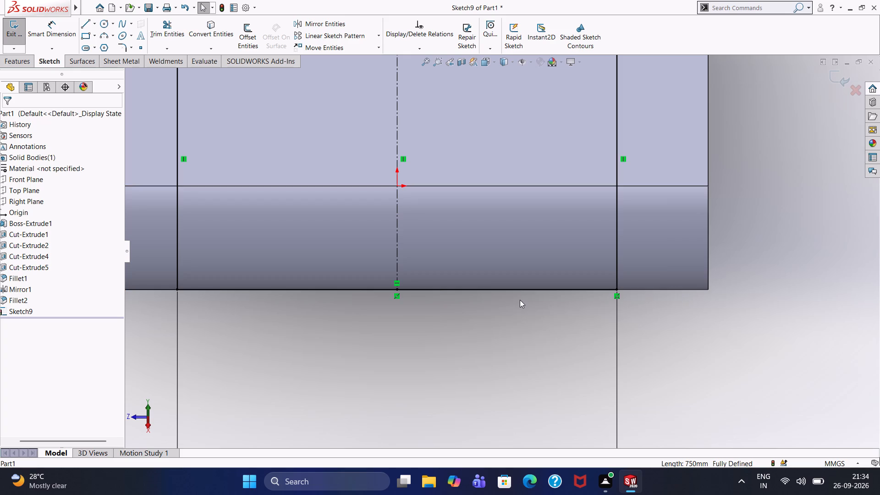
ctrl+click(665, 291)
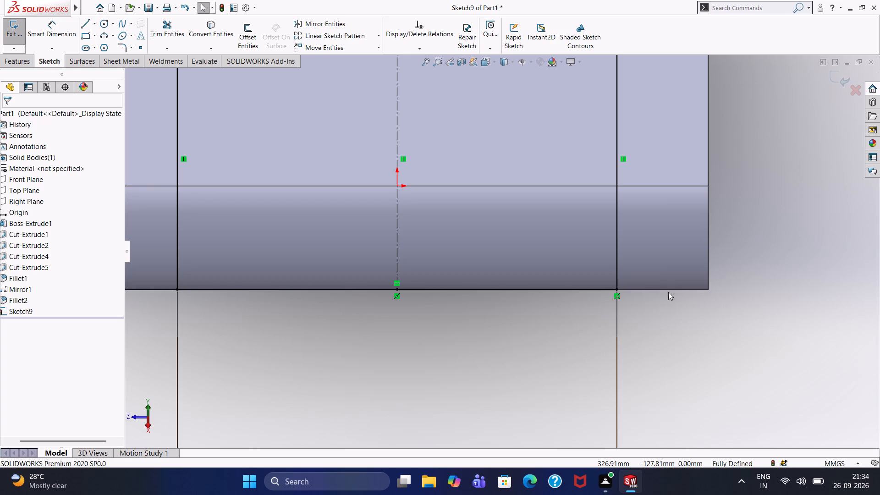
ctrl+click(670, 291)
ctrl+click(669, 290)
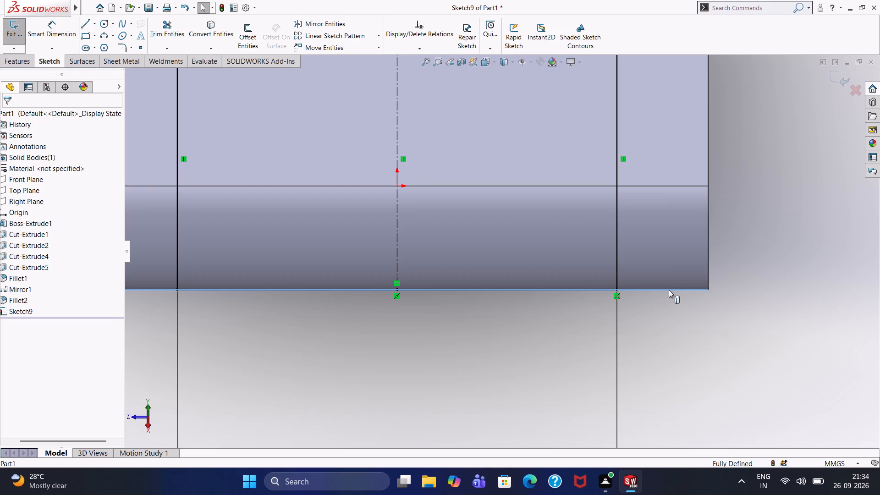
ctrl+click(645, 289)
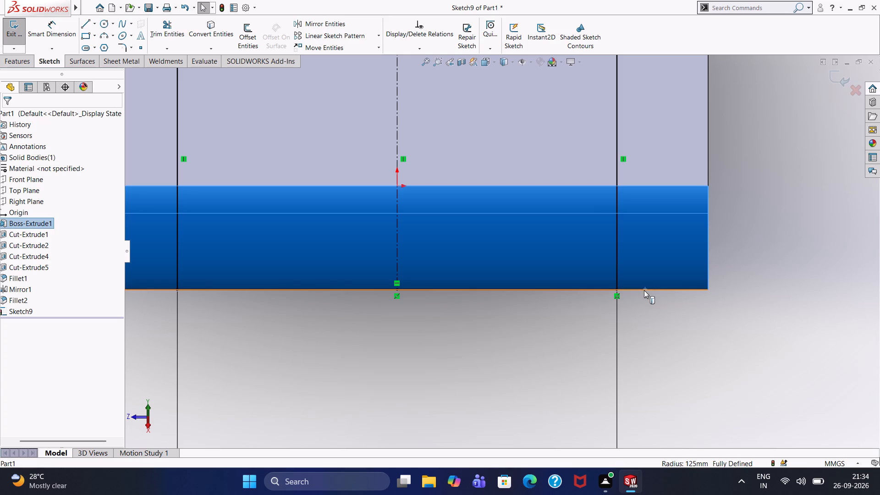
key(Escape)
click(662, 289)
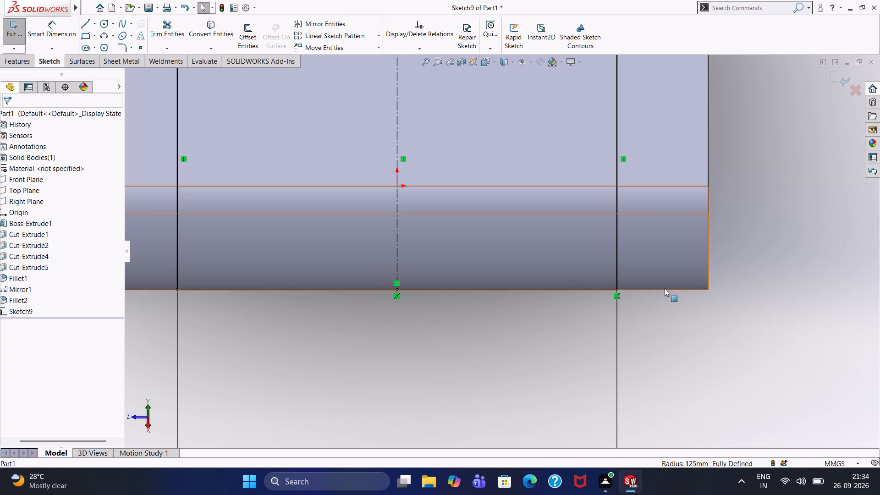
click(670, 290)
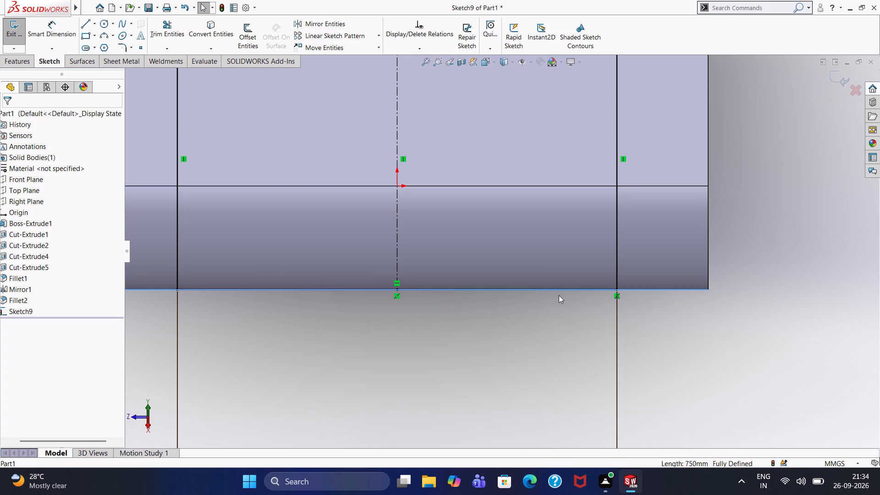
click(563, 291)
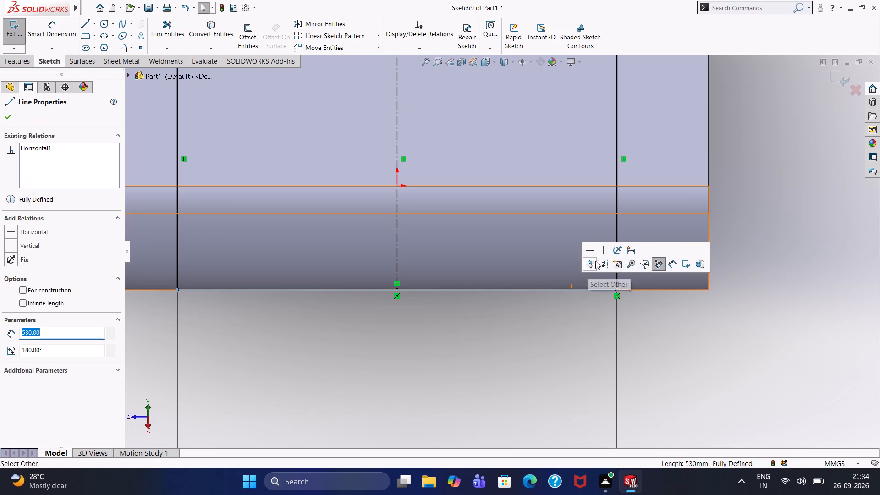
key(Escape)
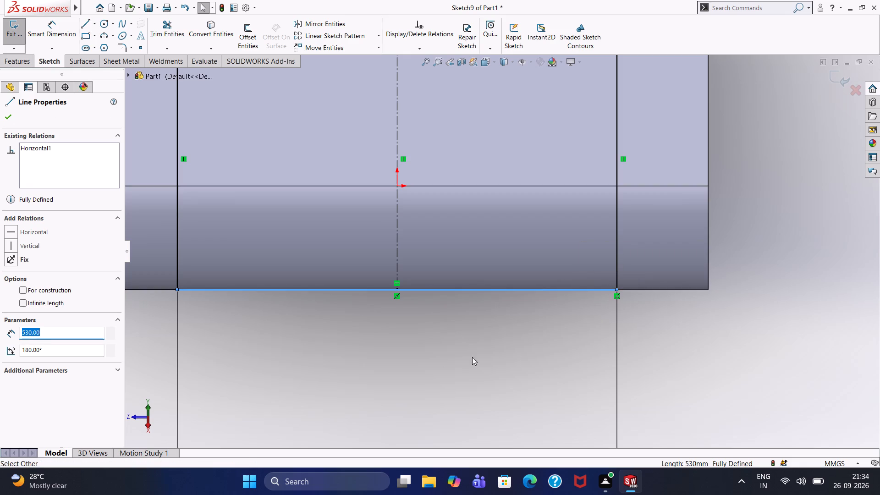
key(Escape)
scroll(511, 306, down, 4)
scroll(511, 307, up, 5)
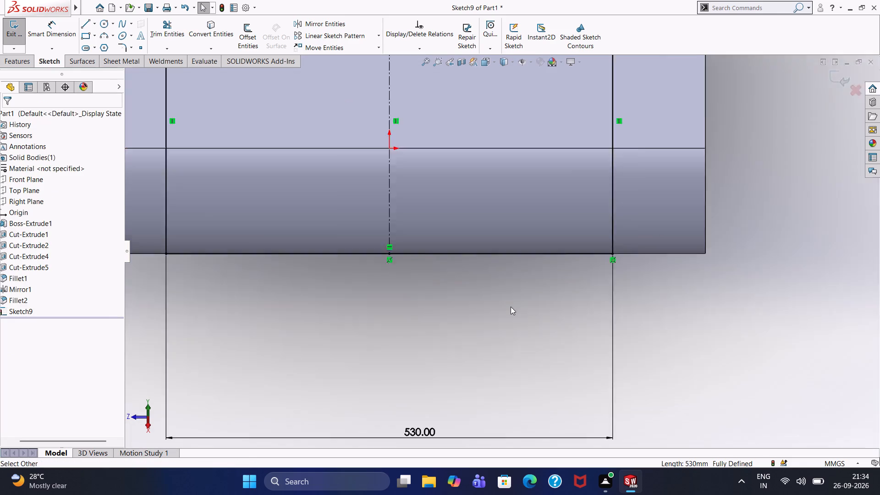
scroll(511, 307, up, 4)
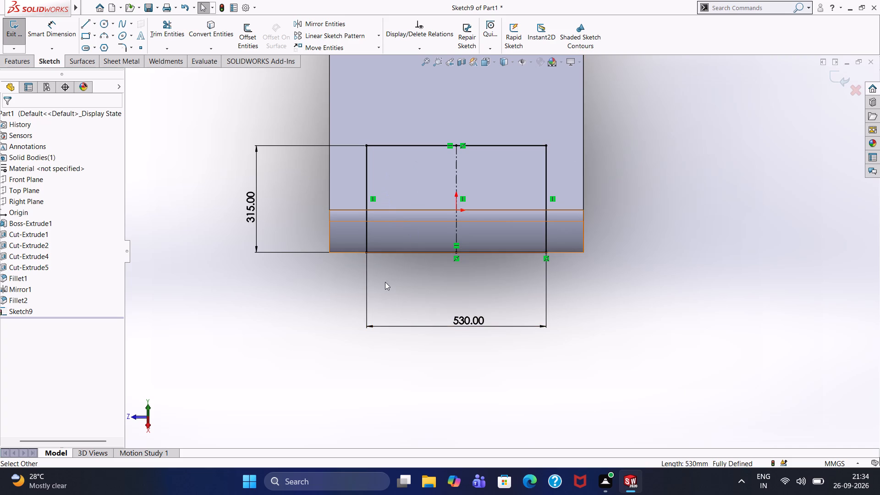
Check whether the rectangle's lower corner and lower line can still be moved, and inspect the line's relations.
drag(367, 254, 376, 220)
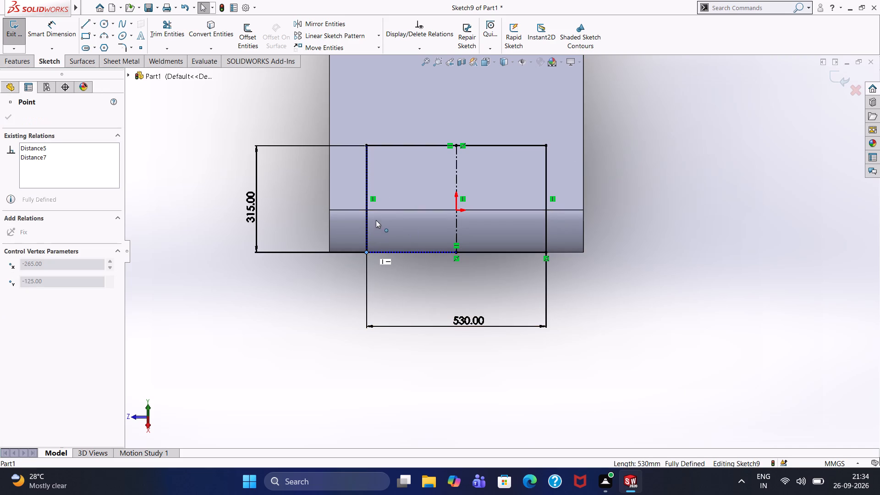
drag(376, 220, 383, 198)
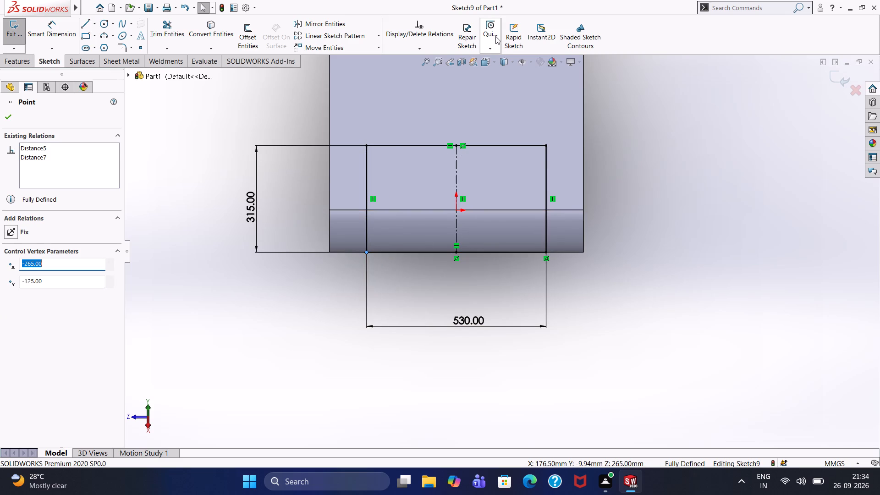
key(Escape)
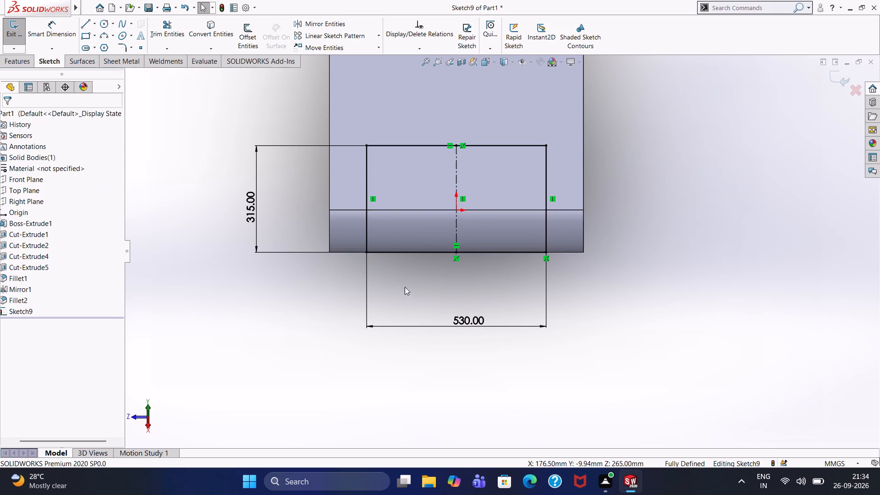
drag(401, 254, 408, 218)
key(Escape)
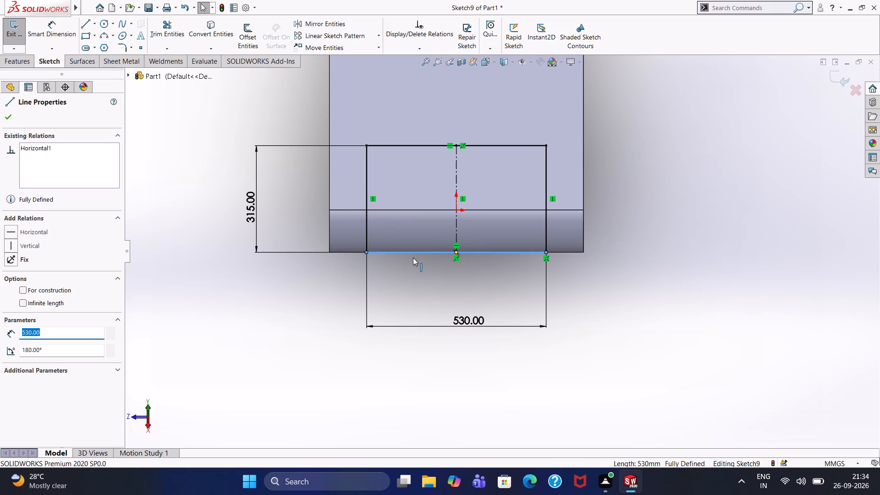
key(Escape)
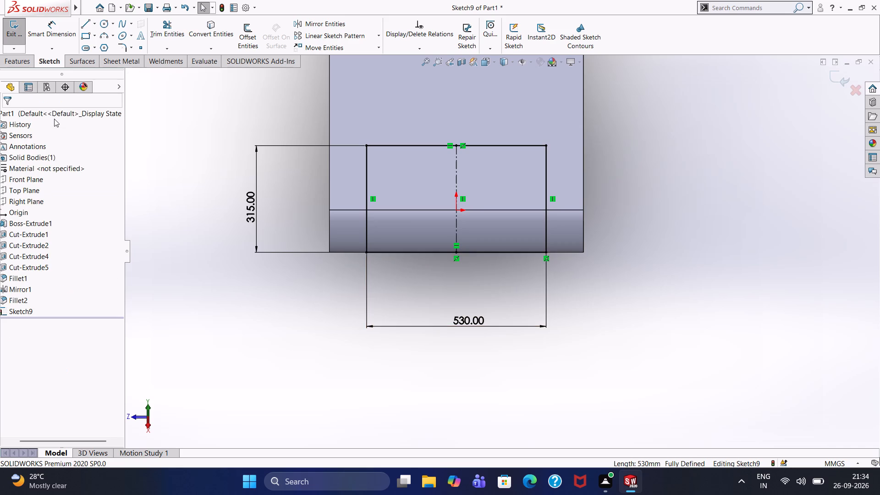
ctrl+click(426, 254)
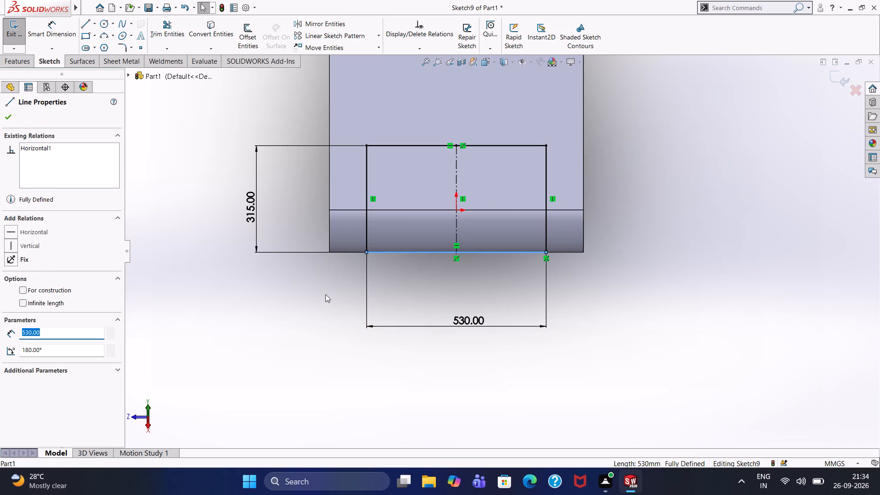
key(Escape)
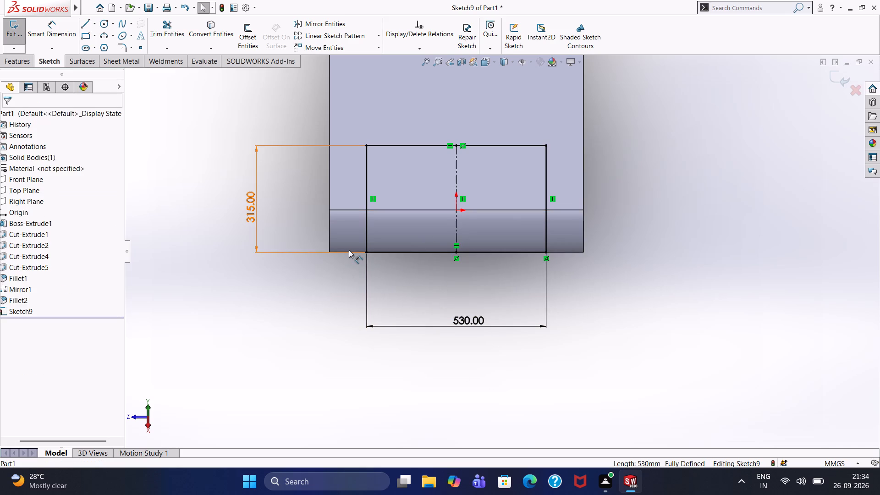
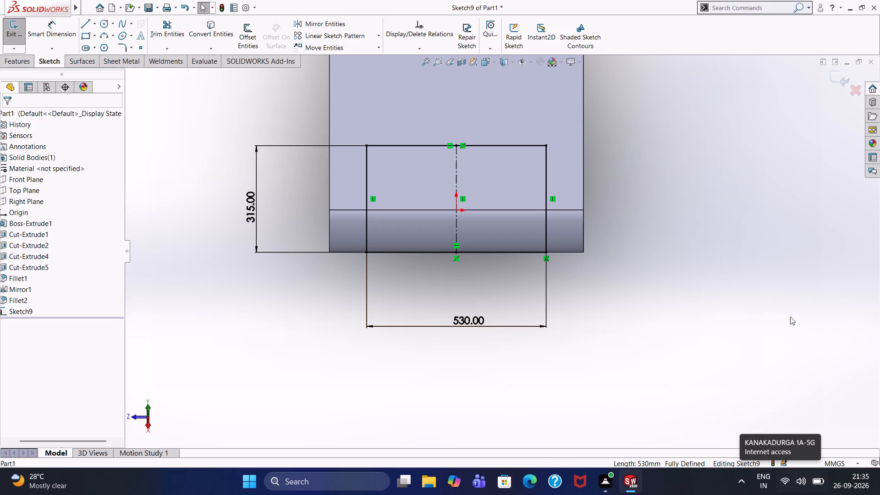
Make the rectangle's lower line collinear with the outer silhouette edge of the arm's rounded end.
click(497, 252)
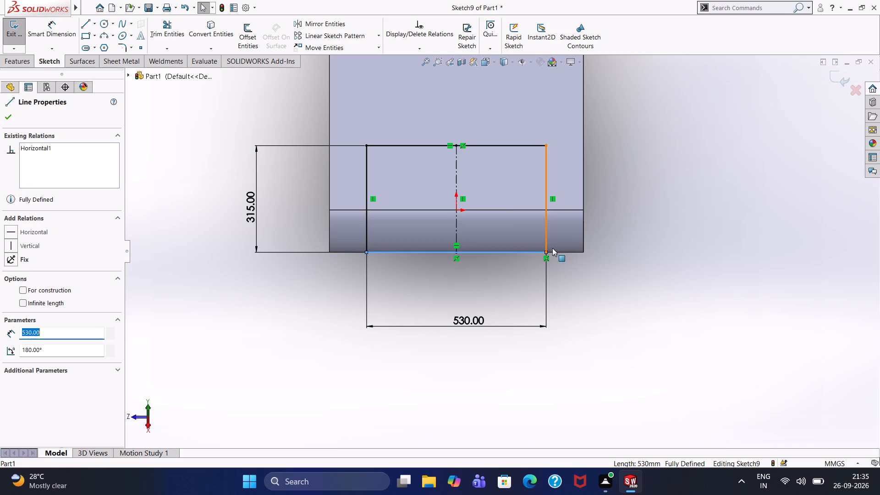
ctrl+click(561, 253)
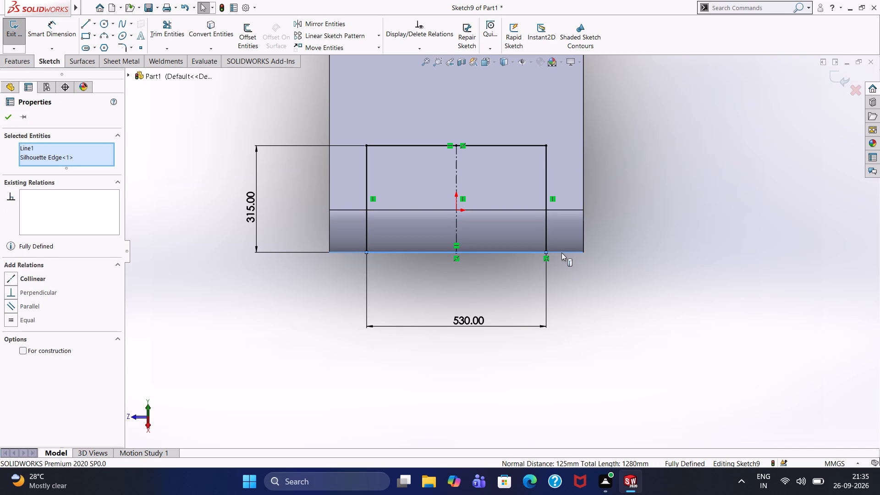
ctrl+click(25, 279)
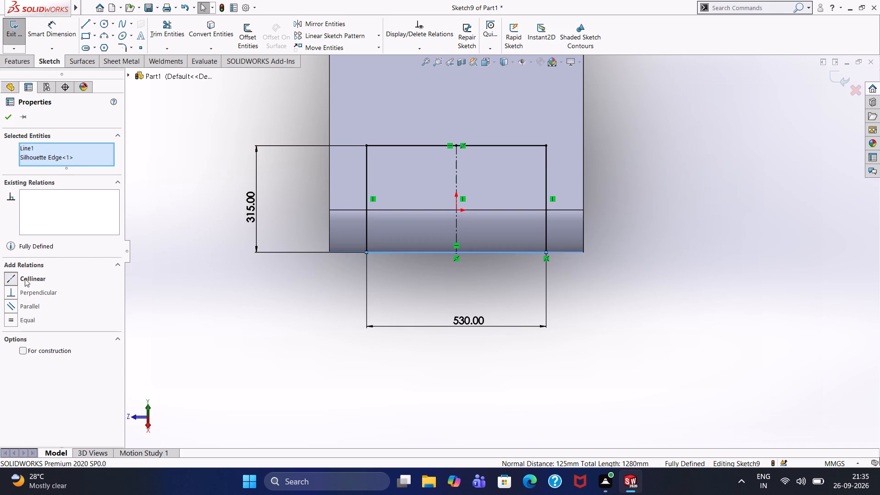
click(11, 121)
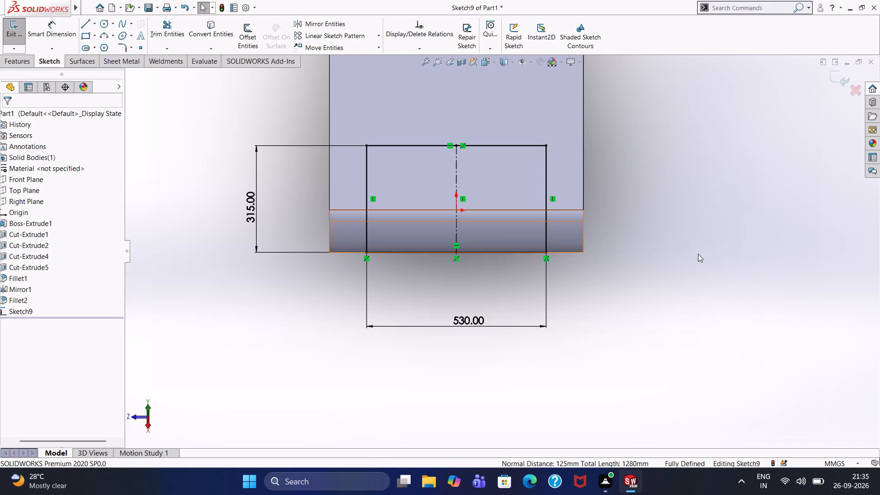
click(770, 285)
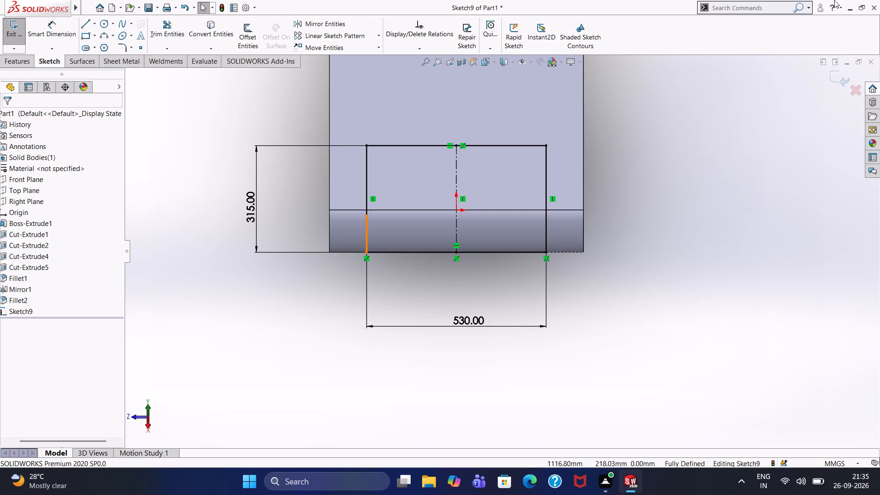
Cut the 530 × 315 mm rectangle through the arm's rounded end with a blind Extruded Cut 981 mm deep.
click(18, 61)
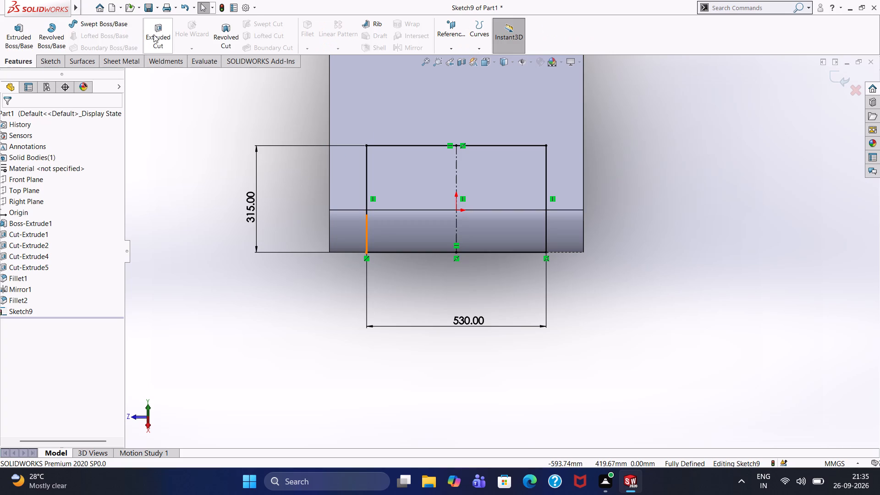
click(156, 33)
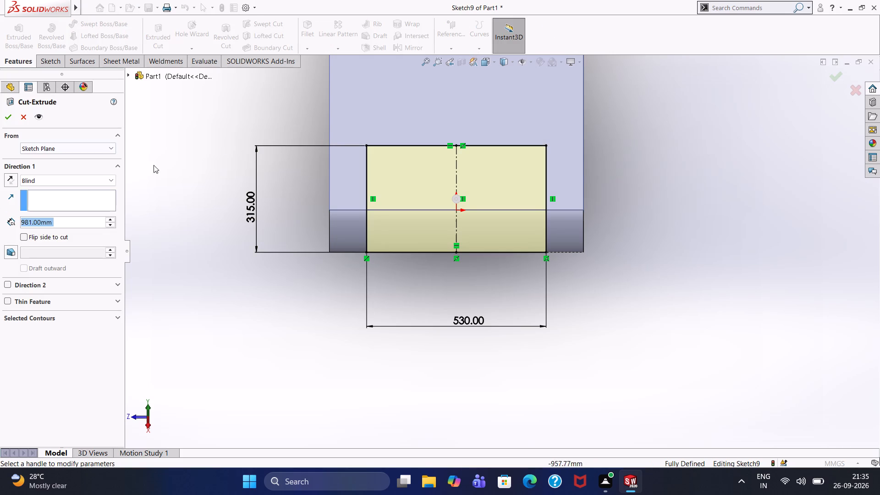
middle_drag(180, 162, 237, 159)
scroll(618, 274, up, 3)
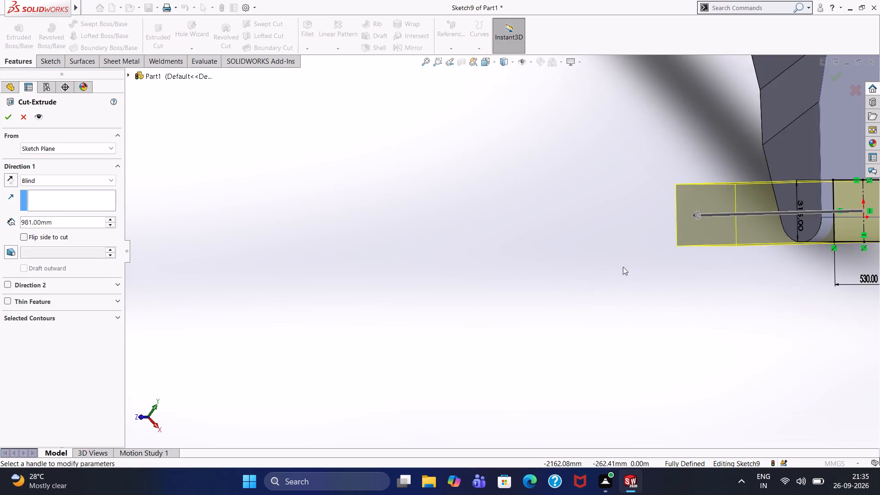
scroll(624, 265, up, 4)
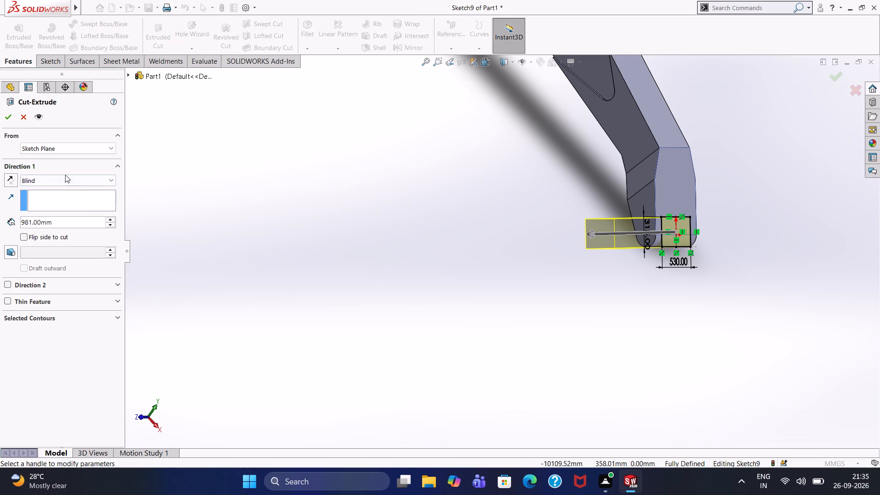
click(5, 114)
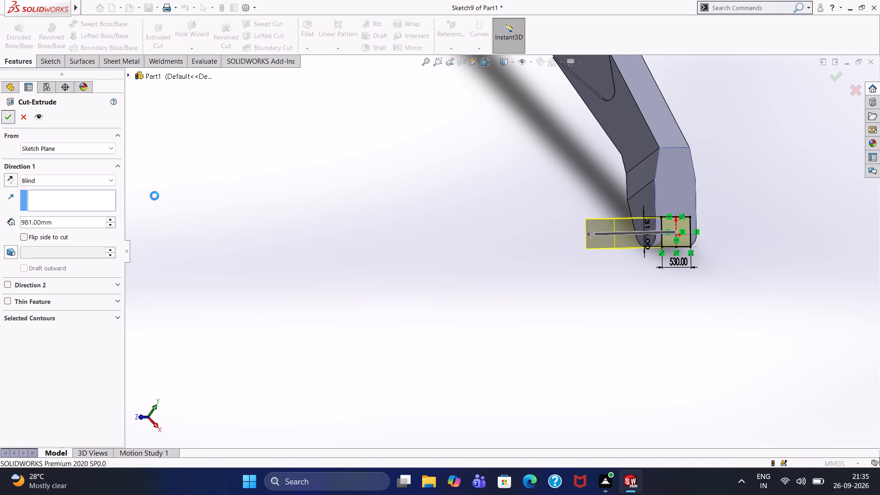
click(554, 266)
Examine the newly cut end slot, the arm's overall shape and its side recess from several angles.
middle_drag(613, 253, 594, 240)
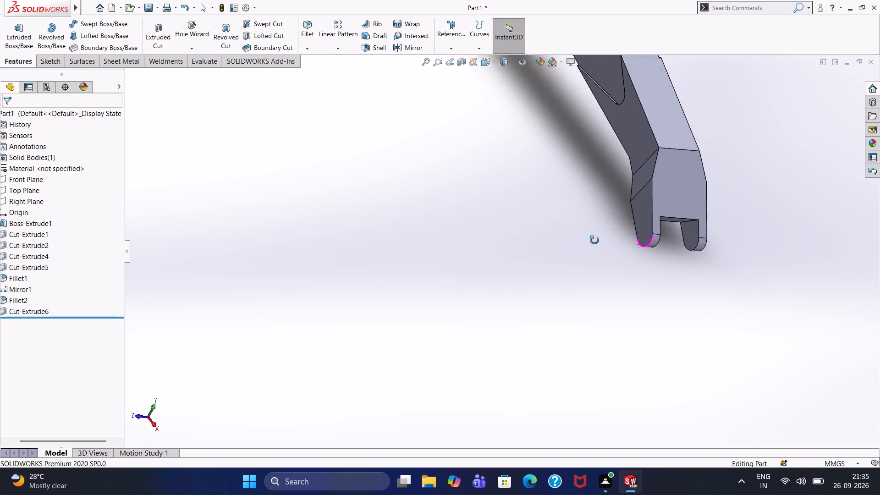
middle_drag(594, 240, 577, 220)
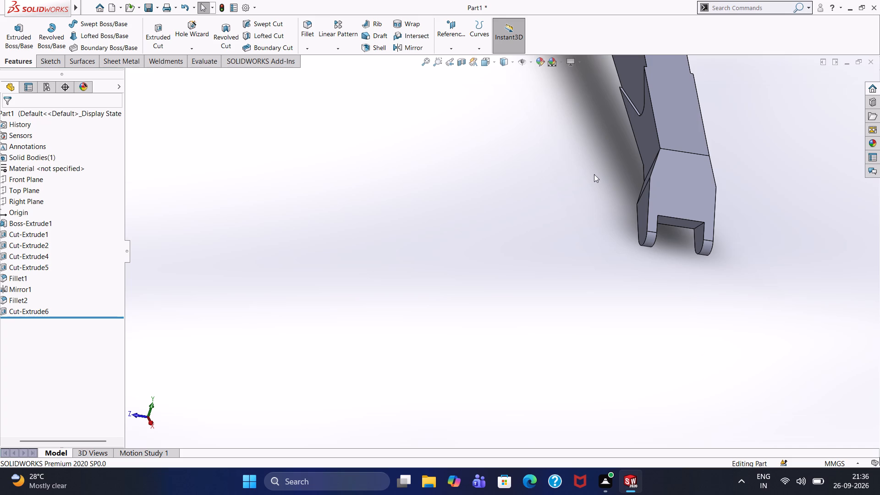
scroll(594, 174, down, 5)
scroll(598, 173, up, 7)
scroll(551, 182, up, 3)
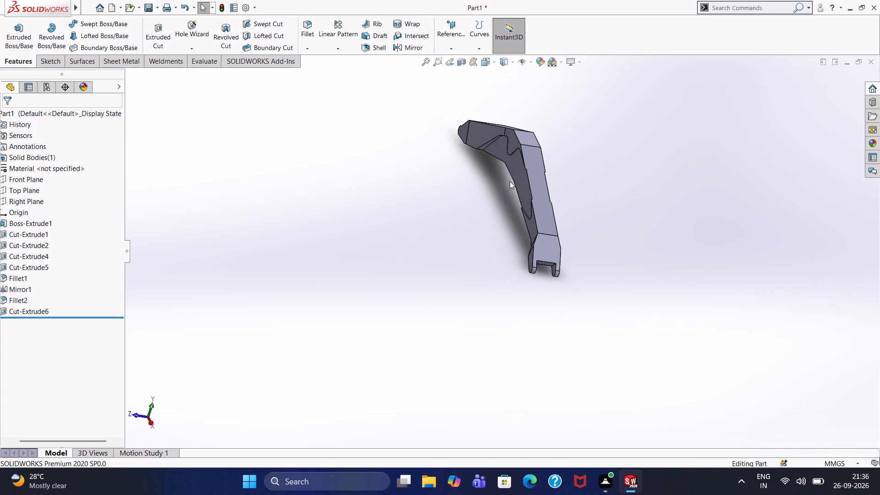
key(ctrl+8)
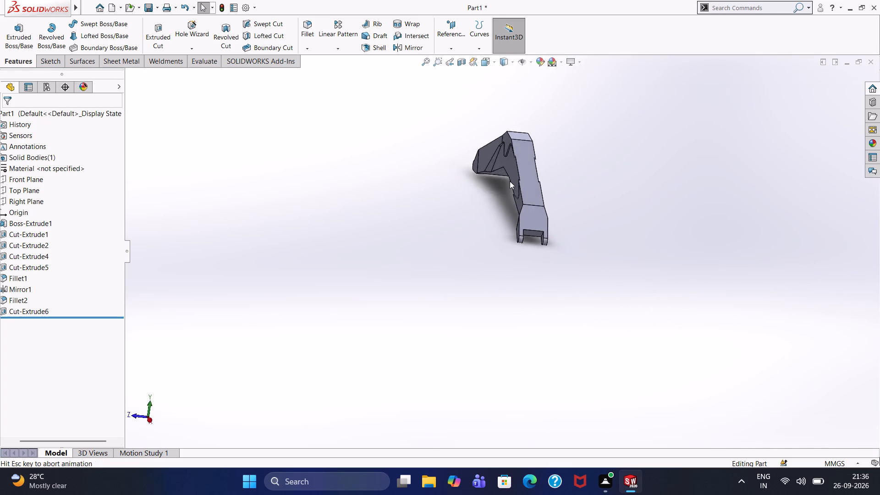
middle_click(497, 231)
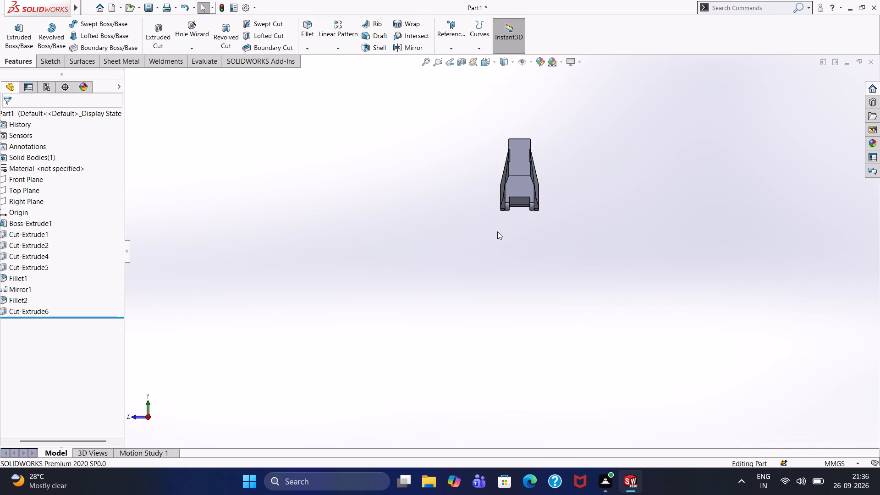
middle_drag(428, 222, 541, 242)
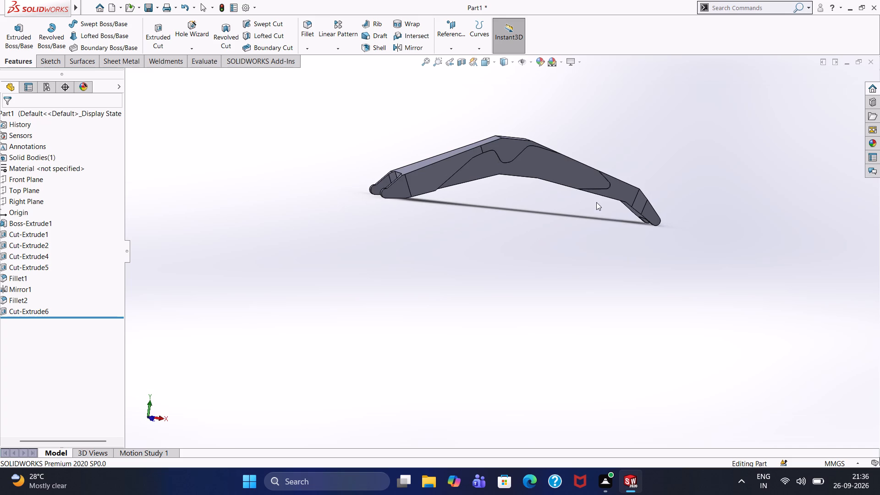
scroll(597, 180, up, 1)
scroll(555, 217, down, 7)
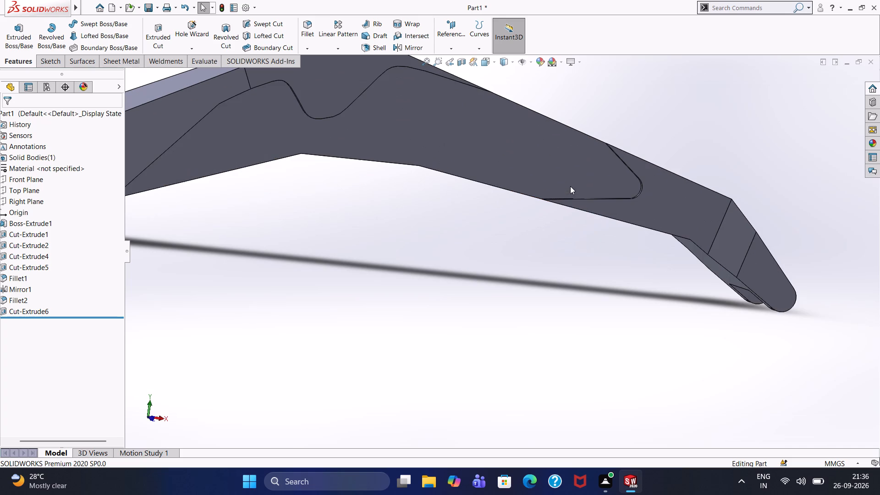
scroll(571, 180, down, 4)
scroll(616, 203, up, 3)
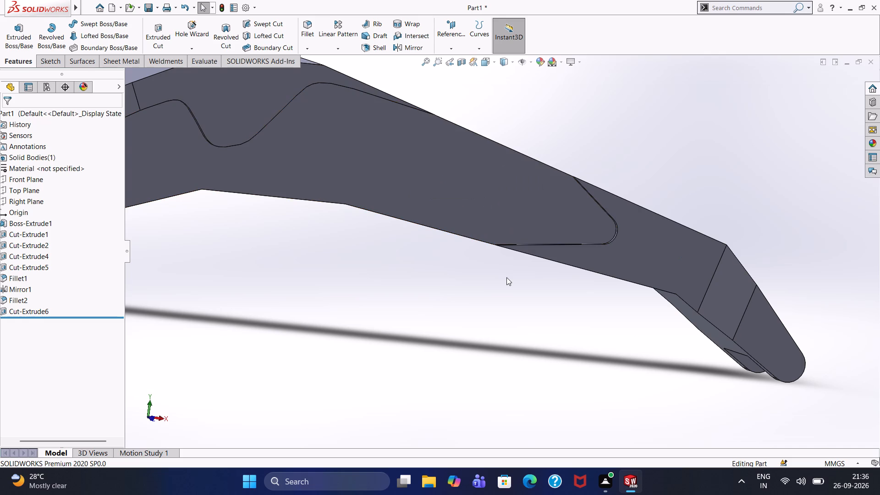
Start a fillet with a 60 mm radius on the two short edges where the side recess meets the arm's upper face.
scroll(578, 200, up, 2)
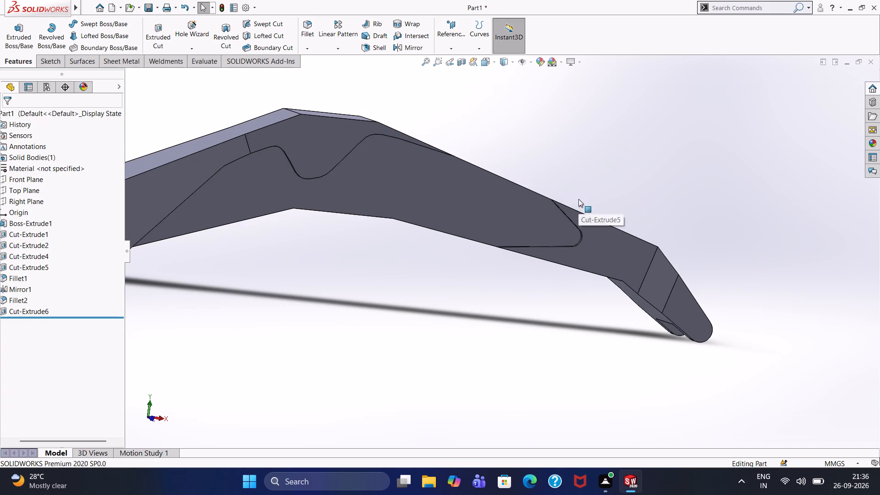
middle_drag(572, 187, 570, 224)
scroll(555, 203, up, 3)
scroll(539, 219, down, 2)
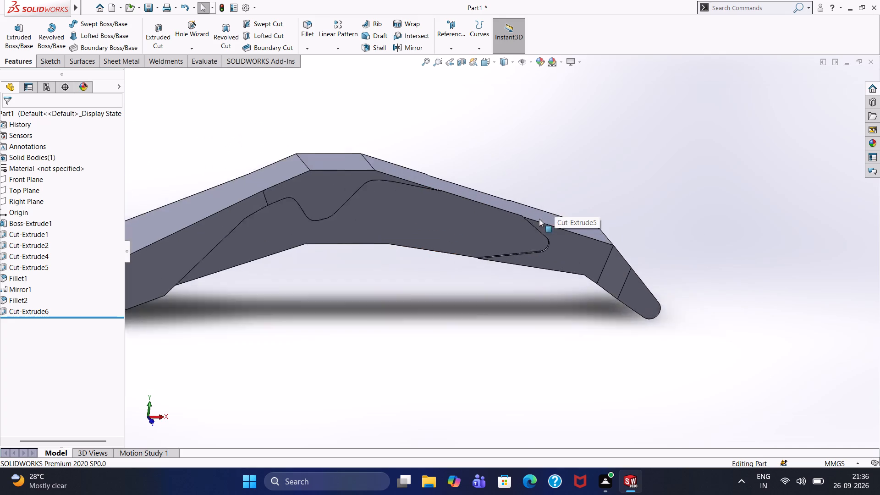
scroll(539, 219, down, 8)
scroll(493, 245, down, 3)
middle_drag(442, 232, 442, 250)
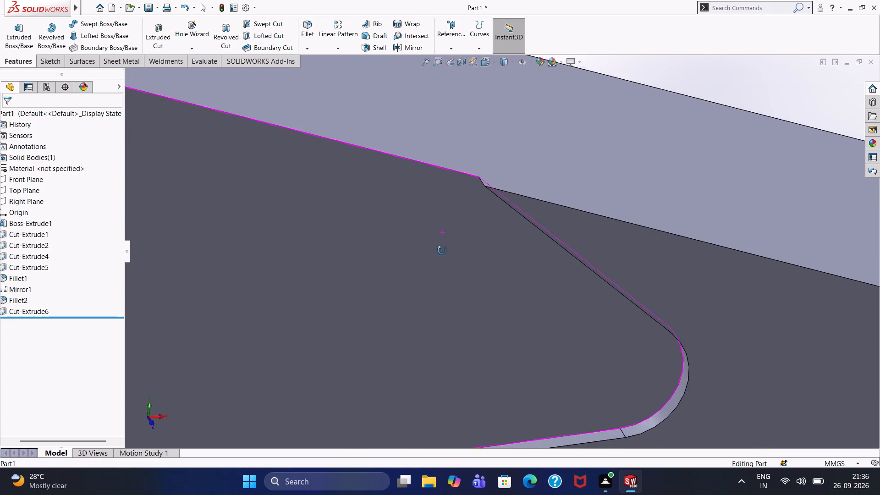
middle_drag(442, 250, 445, 271)
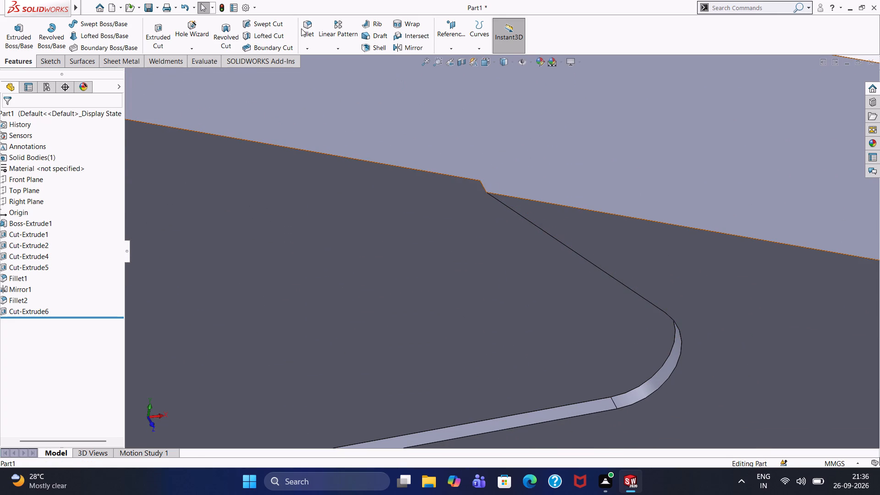
click(301, 28)
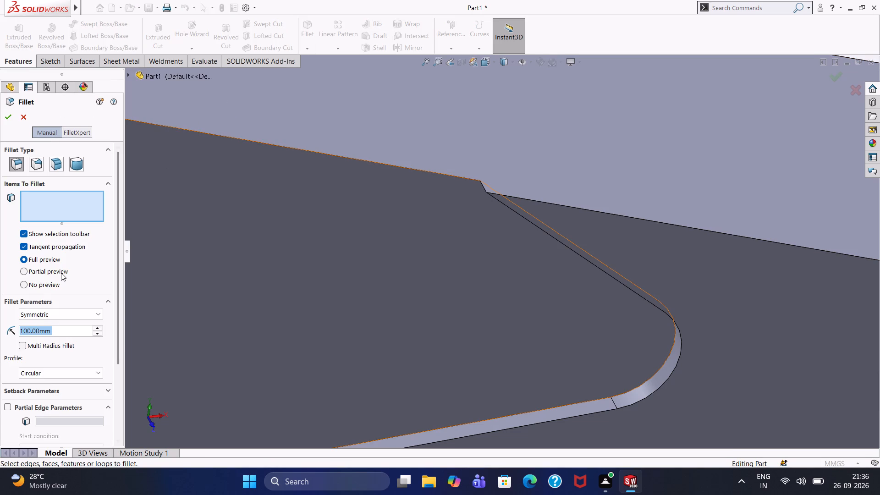
text(60)
key(Return)
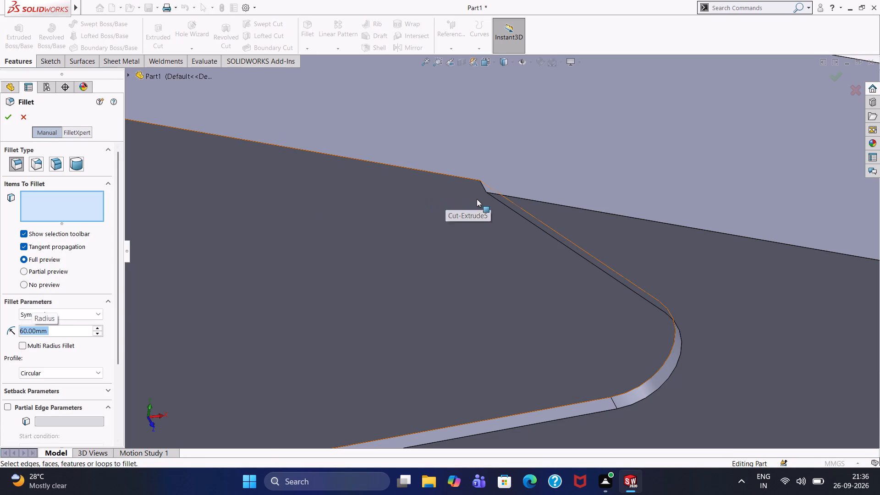
click(484, 189)
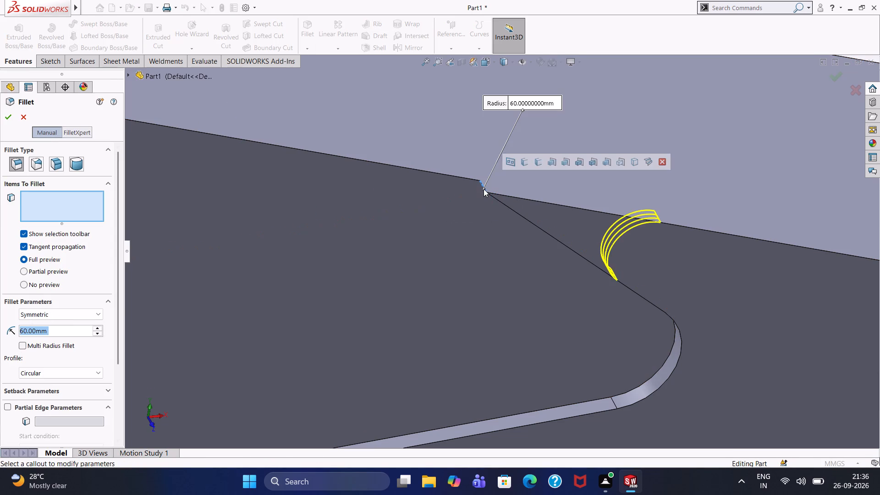
scroll(342, 215, up, 4)
scroll(254, 220, up, 1)
scroll(251, 192, down, 2)
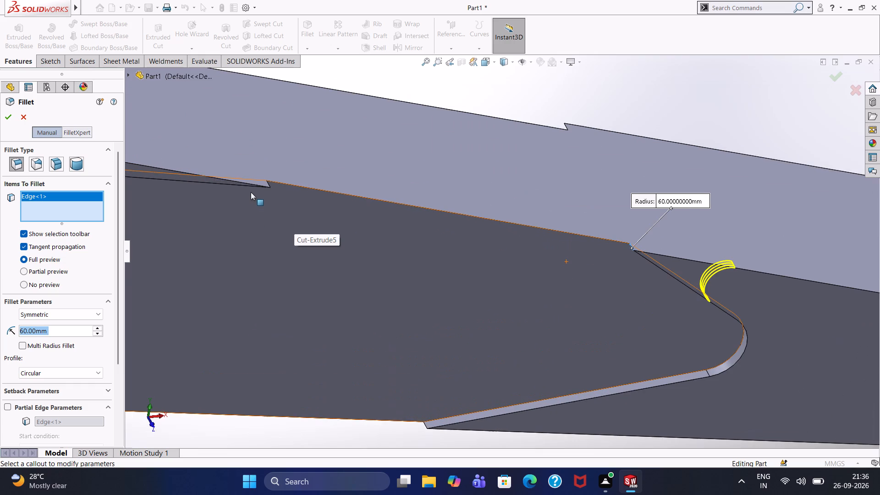
scroll(283, 185, down, 7)
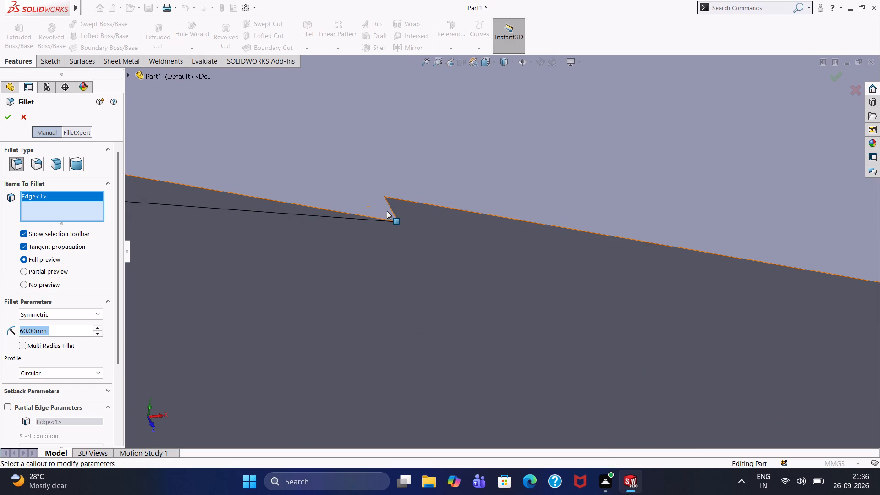
click(392, 210)
Add the short edge where the same side recess meets the arm's lower face to the fillet selection.
scroll(397, 247, up, 2)
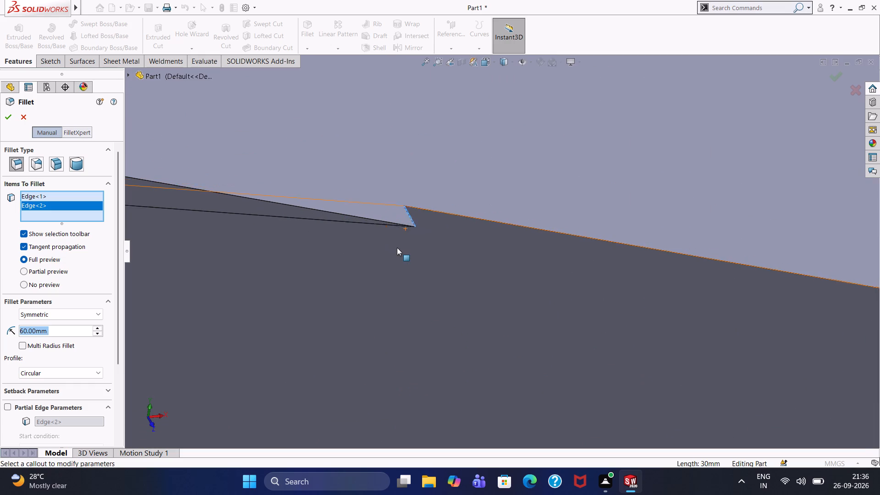
scroll(397, 247, up, 10)
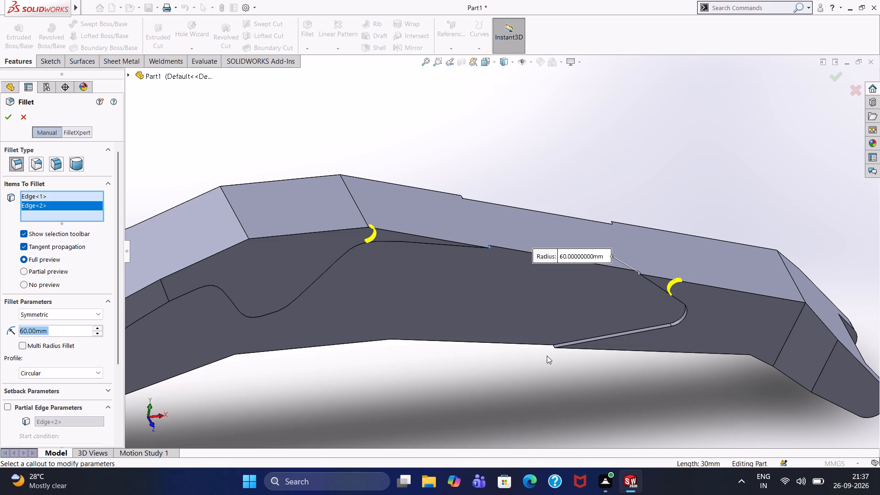
scroll(547, 356, down, 8)
scroll(566, 309, down, 2)
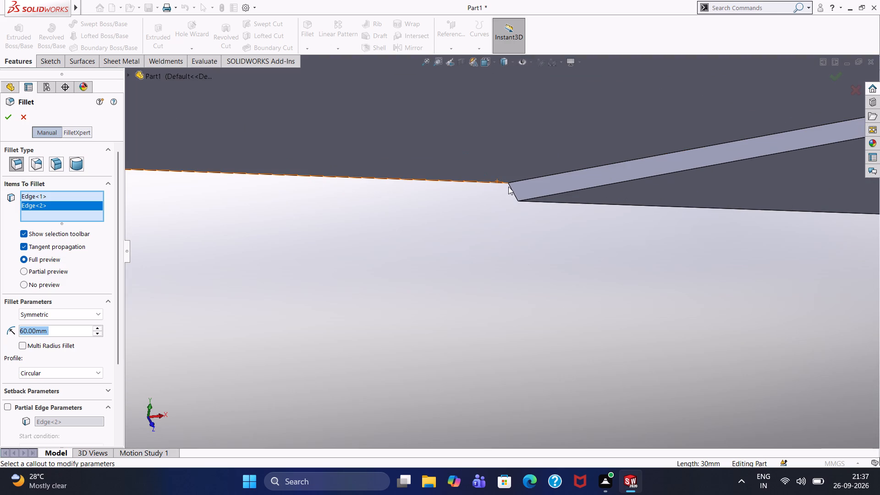
click(514, 195)
scroll(385, 220, up, 2)
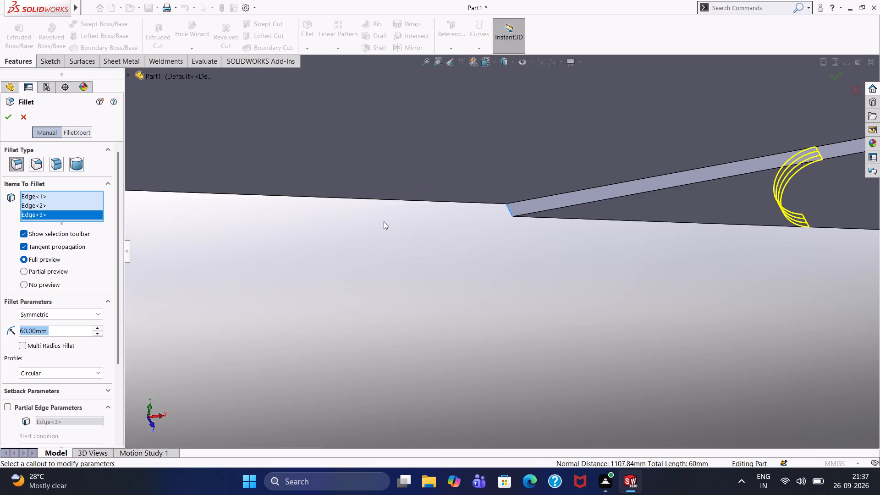
scroll(385, 221, up, 2)
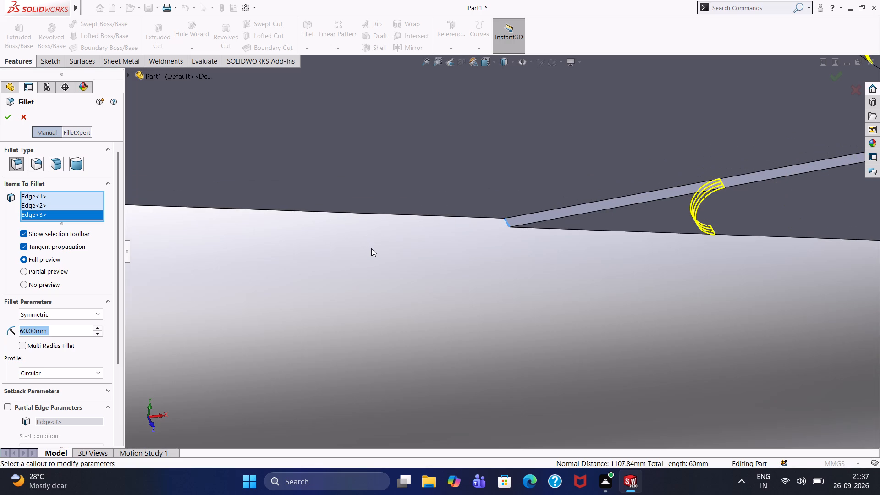
scroll(371, 248, up, 2)
scroll(264, 277, up, 3)
Add the two short recess edges on the arm's underside near the wider fork end, one on each side, to the fillet.
middle_click(228, 239)
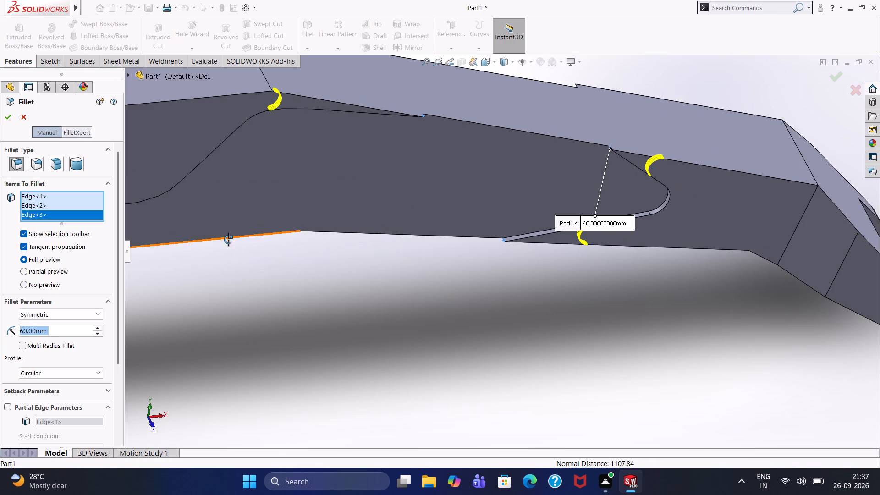
middle_drag(256, 269, 215, 229)
middle_drag(360, 277, 265, 228)
scroll(203, 302, up, 3)
scroll(166, 365, down, 3)
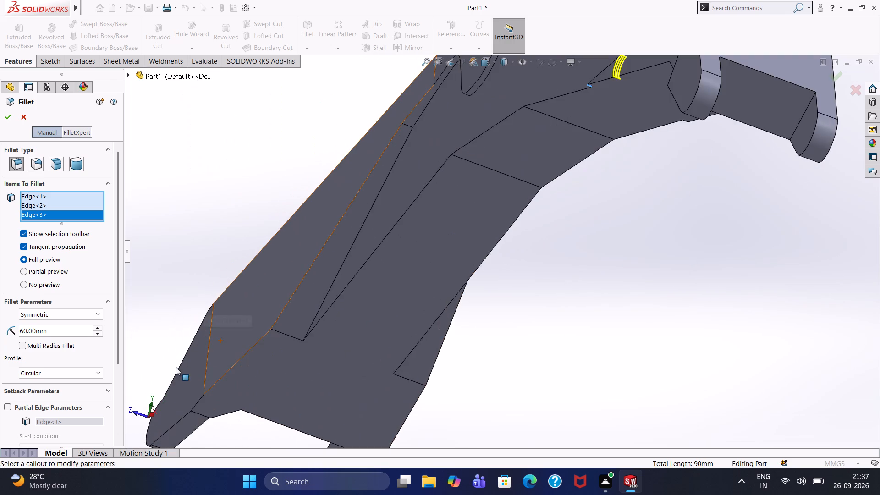
scroll(262, 346, down, 3)
click(352, 309)
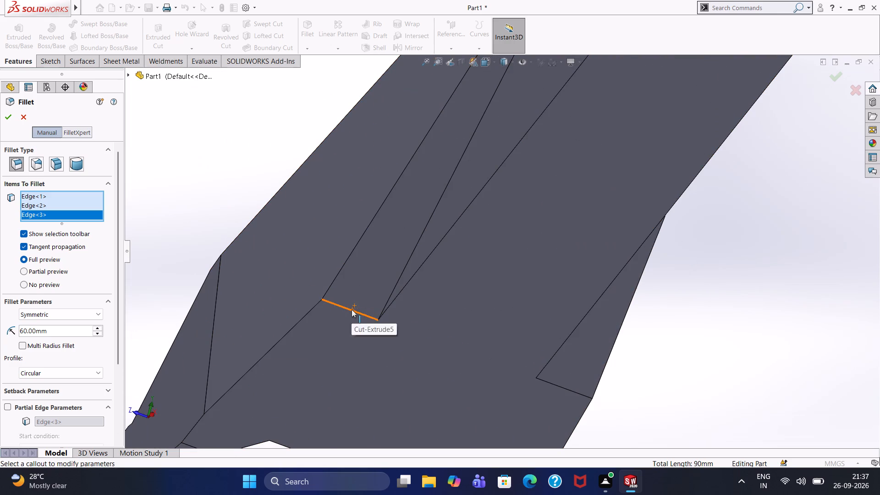
click(577, 394)
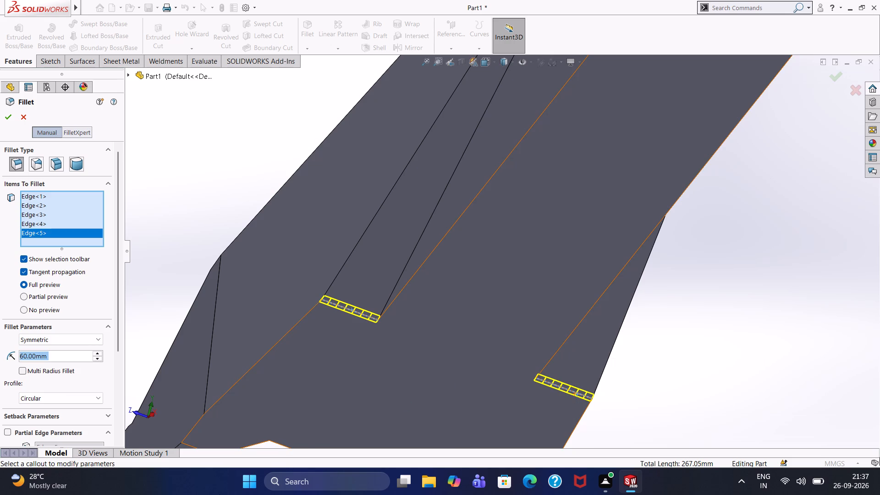
Add the opposite side recess's short upper-face edge nearest the arm's bend to the fillet selection.
scroll(402, 366, up, 4)
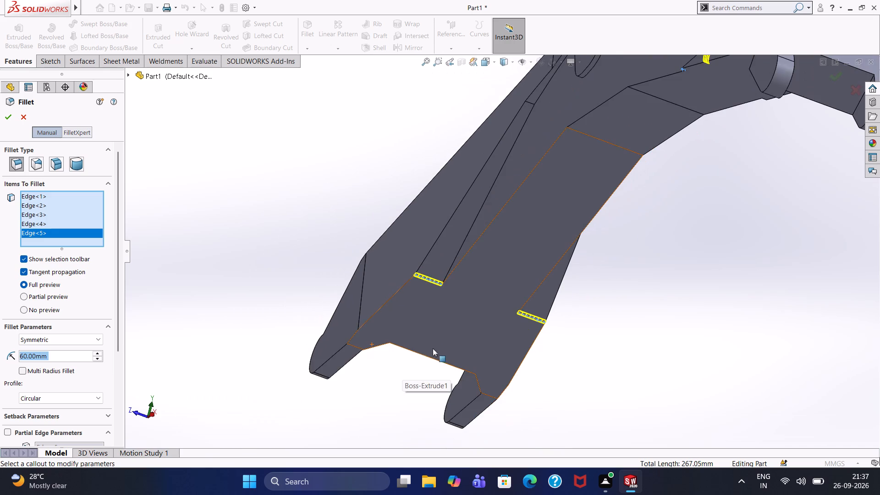
scroll(428, 333, up, 2)
middle_drag(390, 137, 399, 200)
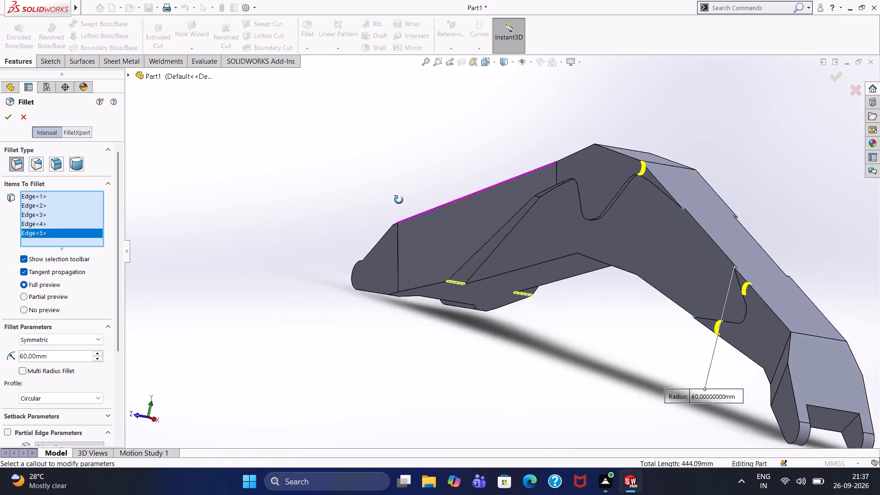
middle_drag(399, 200, 359, 286)
scroll(412, 254, up, 1)
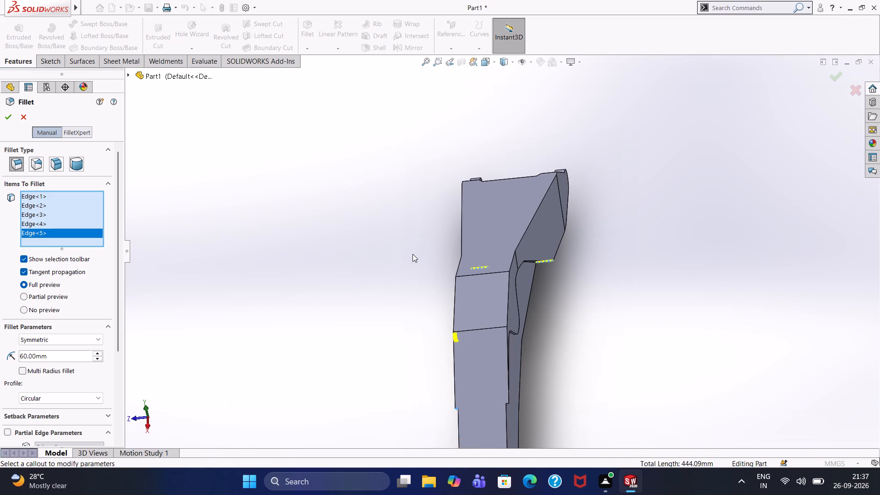
middle_drag(409, 251, 467, 277)
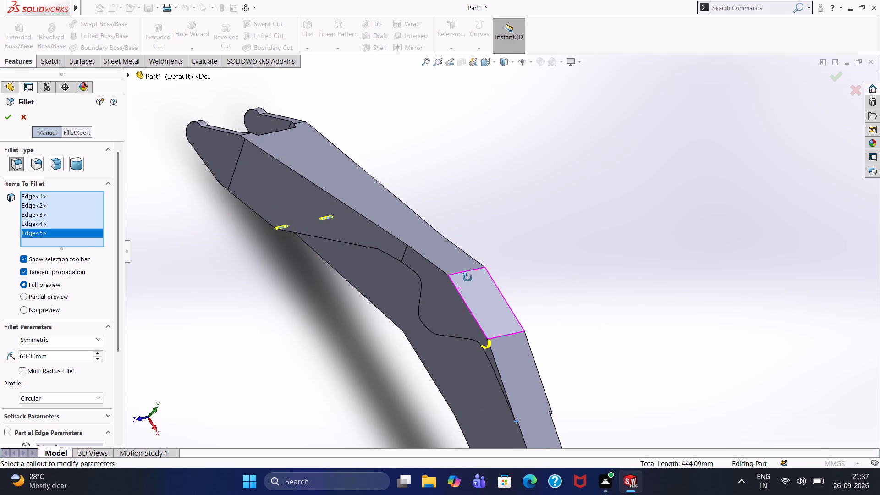
middle_drag(467, 277, 391, 299)
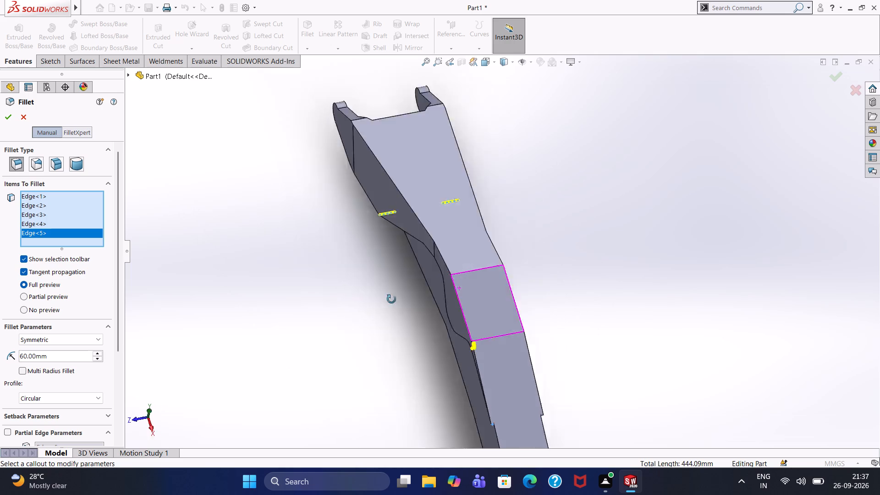
middle_drag(391, 299, 259, 324)
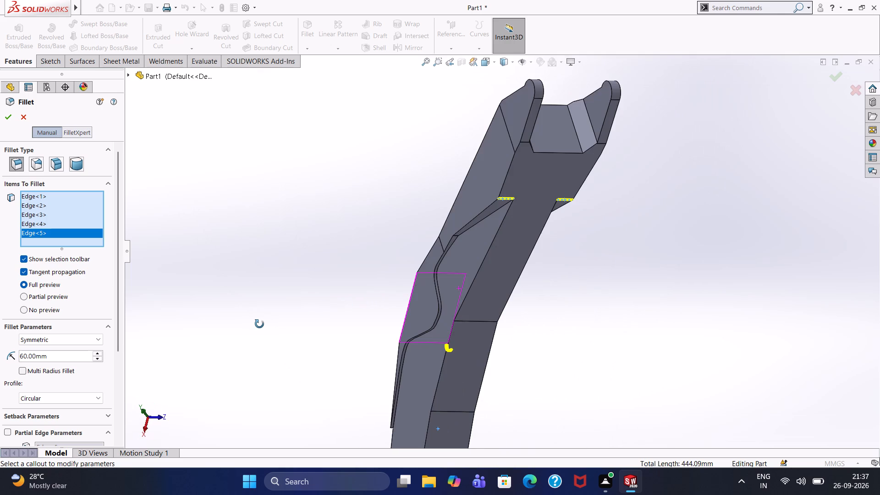
middle_drag(259, 324, 402, 288)
scroll(450, 437, up, 1)
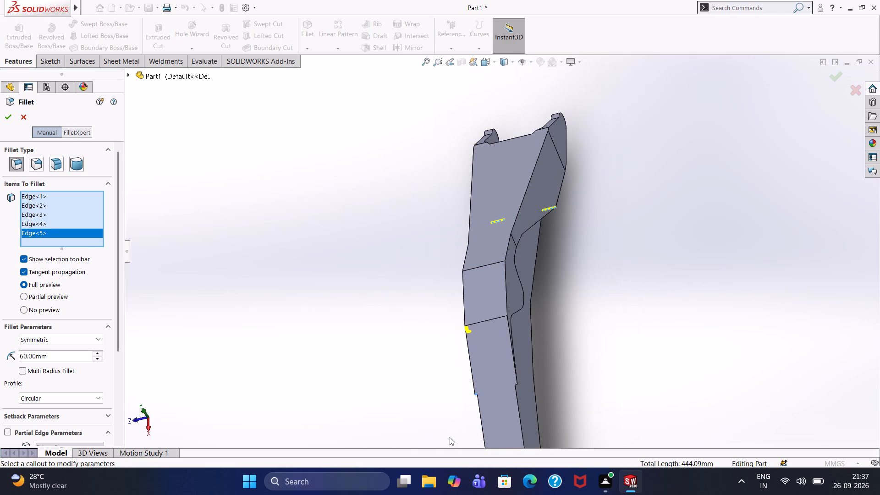
scroll(493, 410, down, 6)
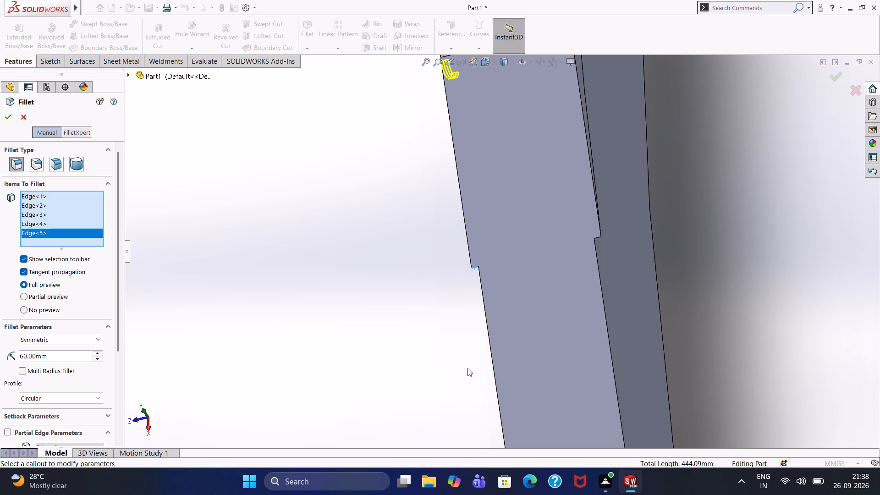
middle_click(493, 361)
middle_click(495, 361)
middle_drag(400, 356, 468, 328)
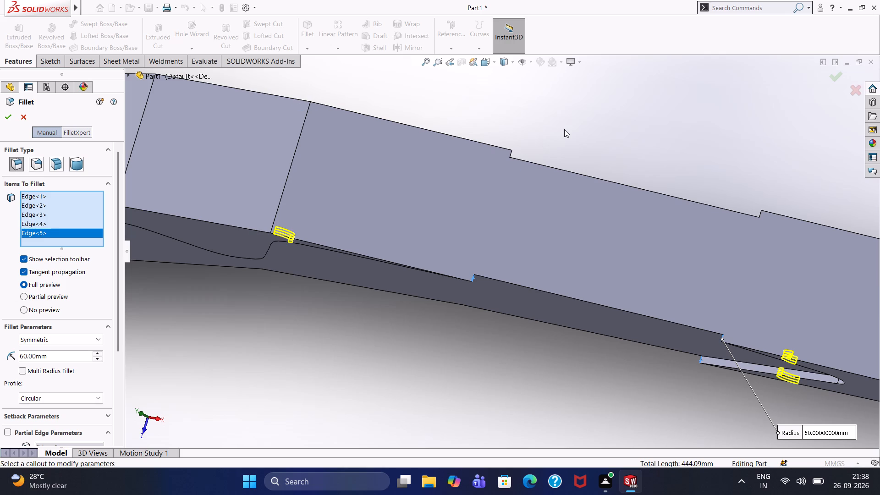
middle_drag(564, 129, 522, 173)
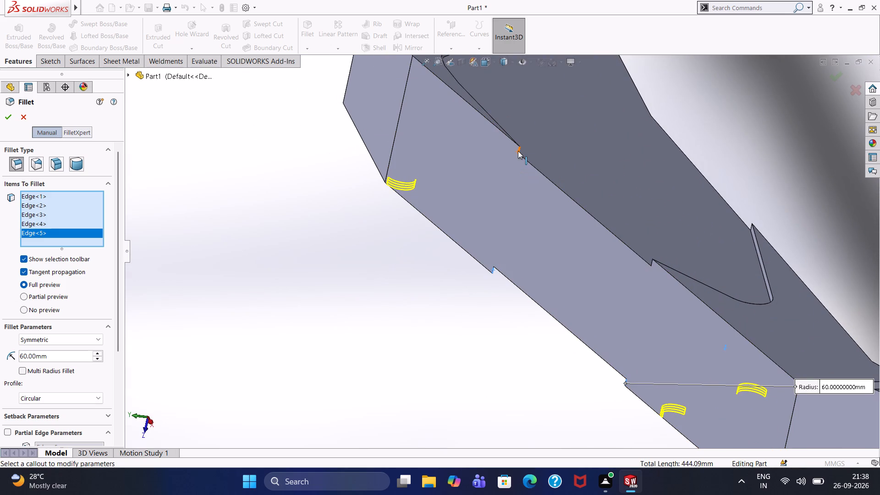
click(518, 151)
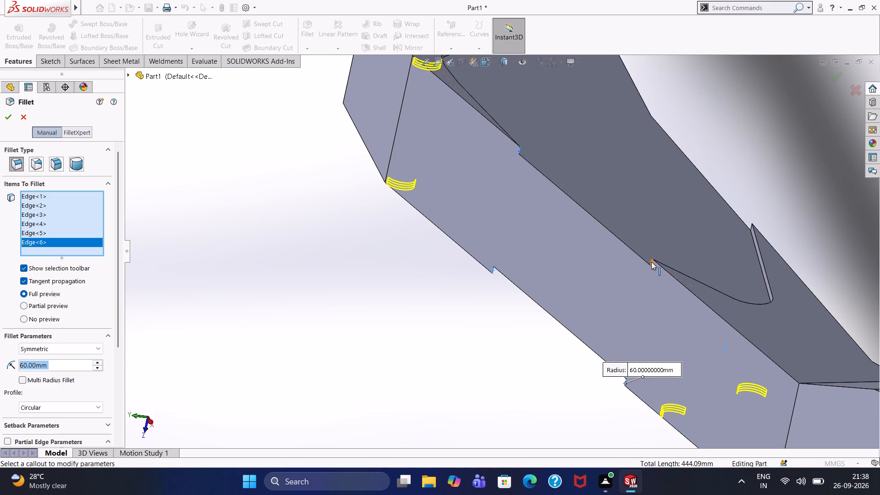
Add the opposite recess's other short upper-face edge and its short lower-face edge, both toward the narrower fork end, to the fillet.
scroll(649, 267, down, 10)
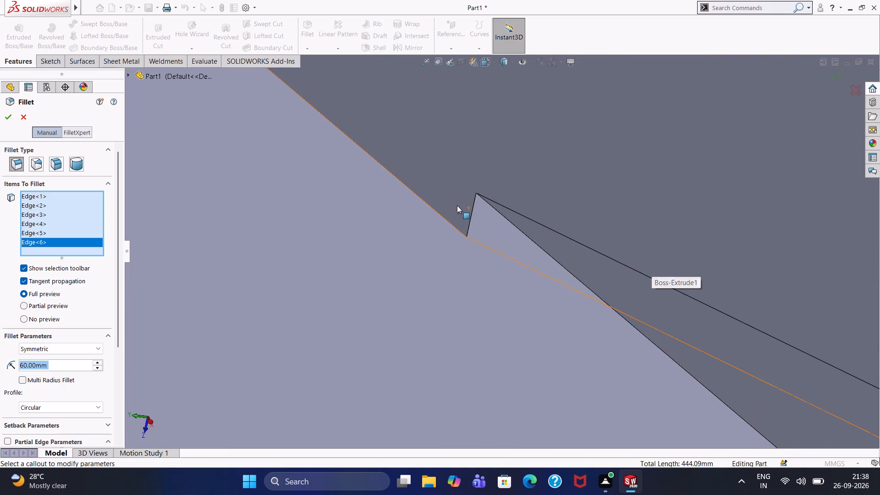
click(471, 212)
scroll(513, 207, up, 5)
scroll(542, 238, up, 1)
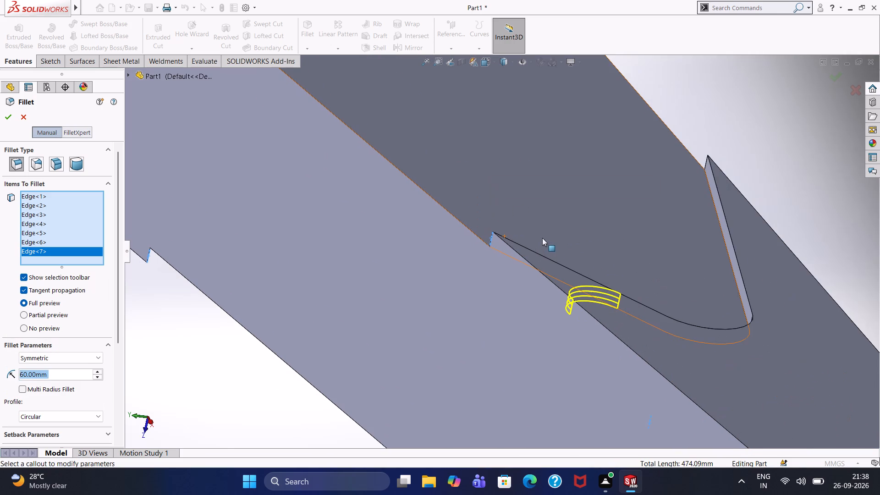
click(704, 166)
Set the fillet radius to 20 mm and apply it to the eight selected recess edges.
scroll(552, 217, up, 7)
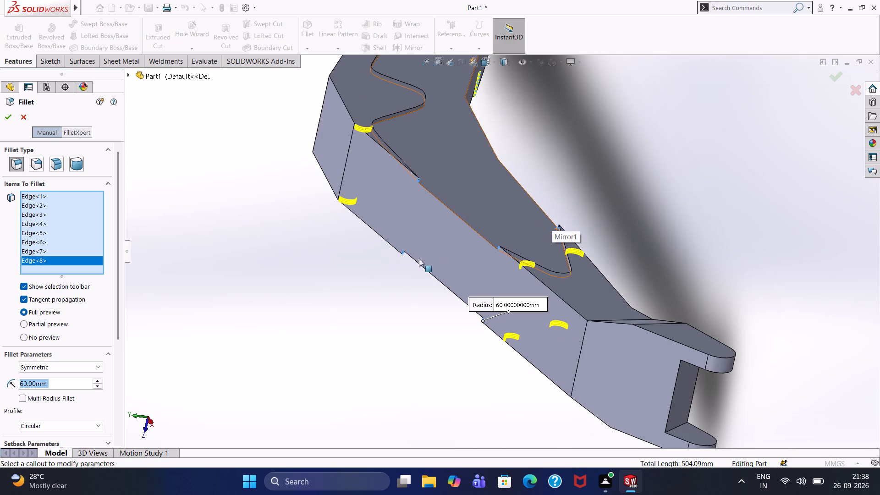
middle_drag(354, 301, 422, 210)
click(51, 382)
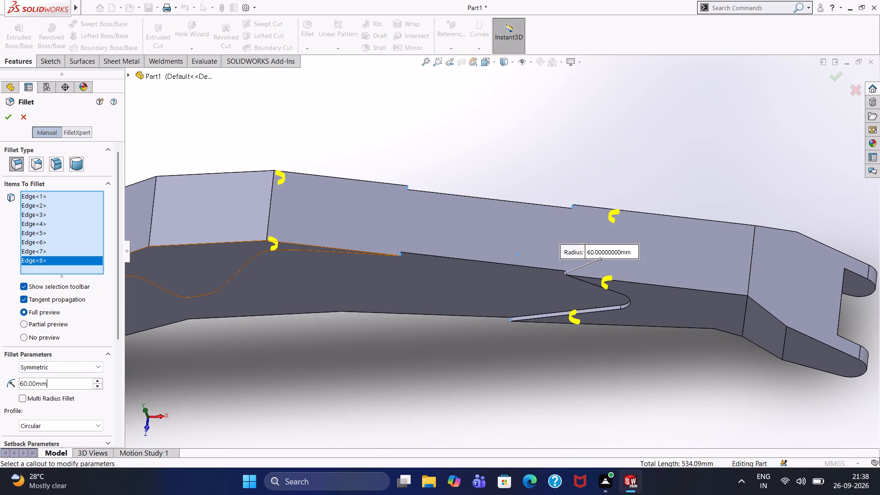
drag(51, 382, 0, 379)
text(20)
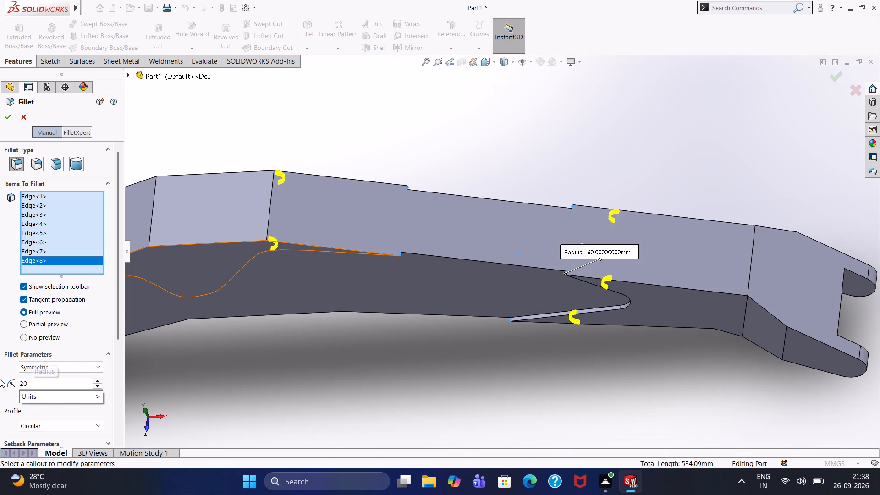
key(Return)
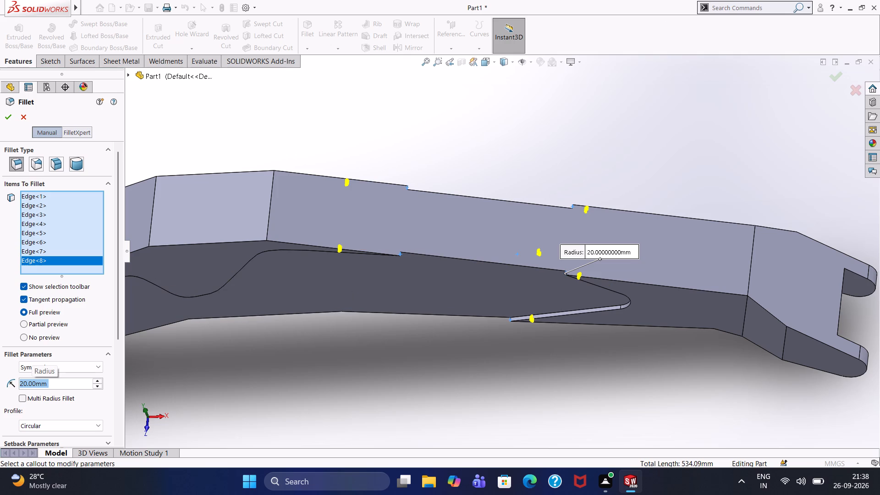
click(10, 116)
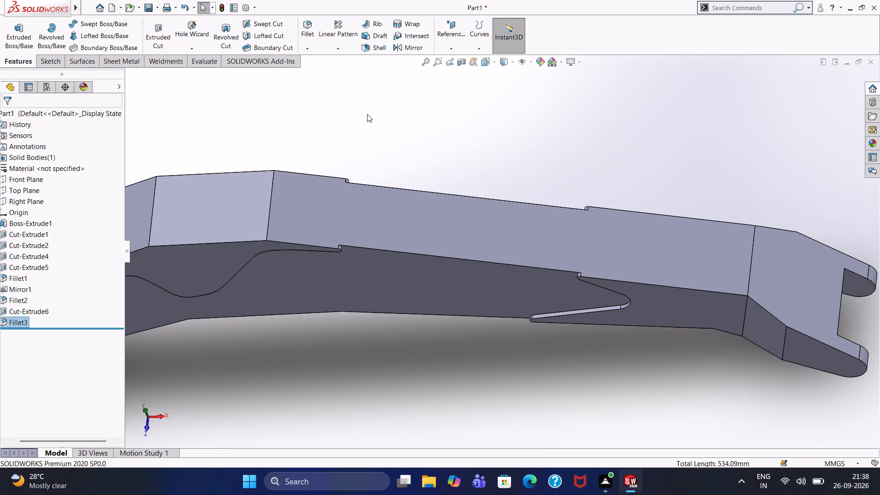
click(367, 114)
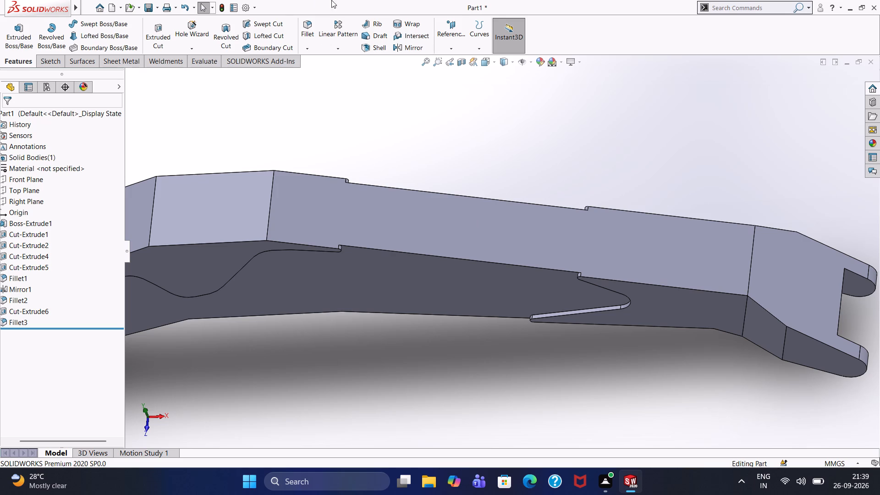
Start a 10 mm fillet and select one side recess's long upper edge and its lower edge toward the narrower fork end.
click(307, 28)
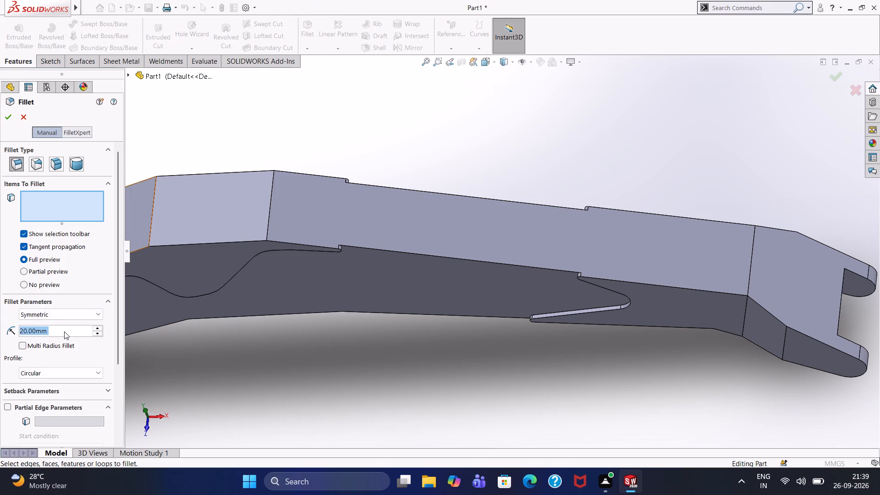
text(10)
key(Return)
scroll(194, 336, up, 3)
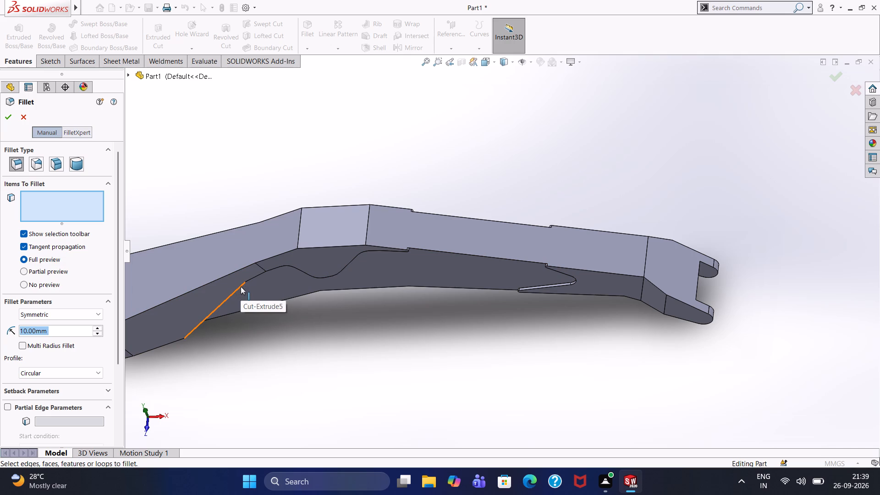
scroll(259, 317, up, 1)
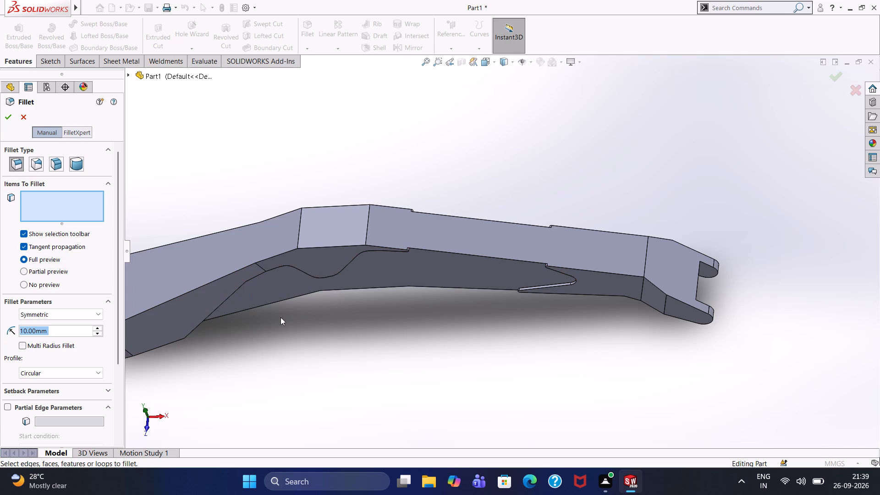
click(485, 255)
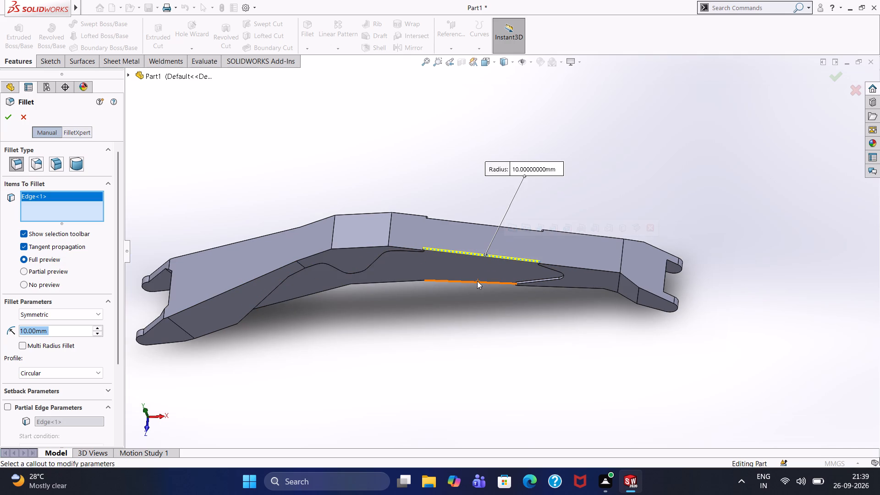
click(478, 282)
Add the same recess's two remaining lower edges, at the arm's bend and toward the wider fork end, to the fillet.
scroll(509, 297, down, 8)
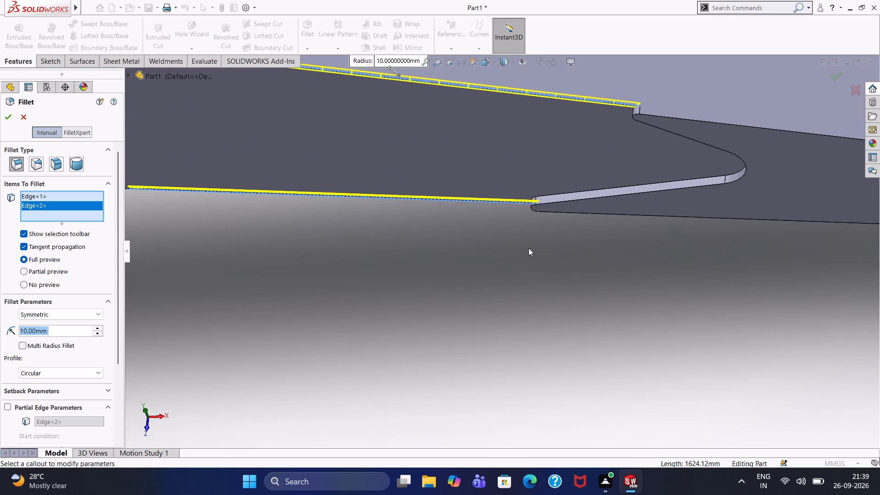
scroll(528, 248, down, 7)
scroll(532, 236, up, 6)
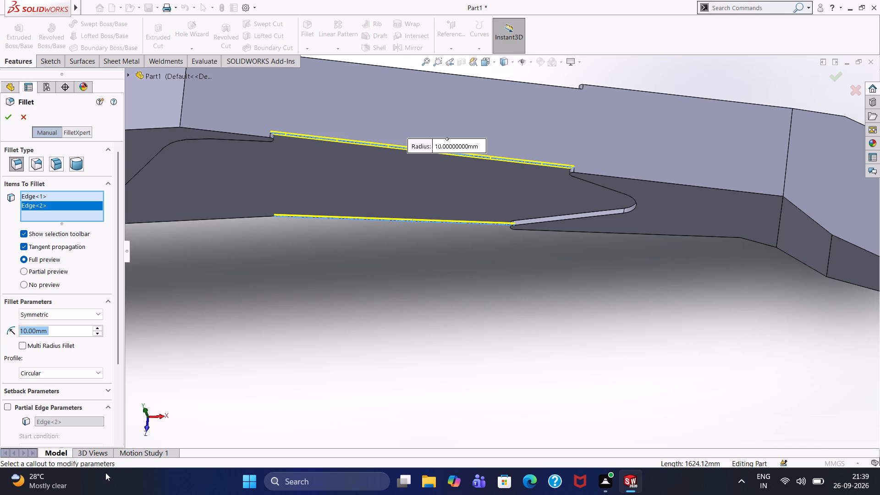
scroll(232, 375, up, 6)
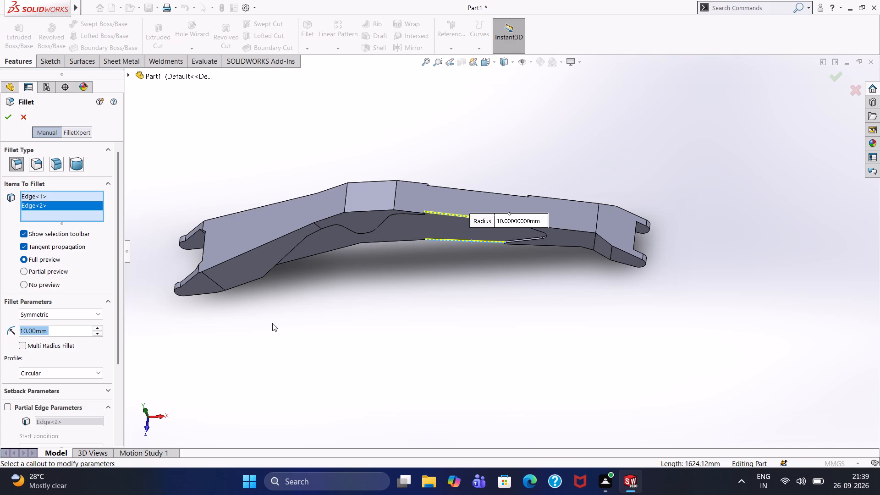
scroll(319, 283, down, 1)
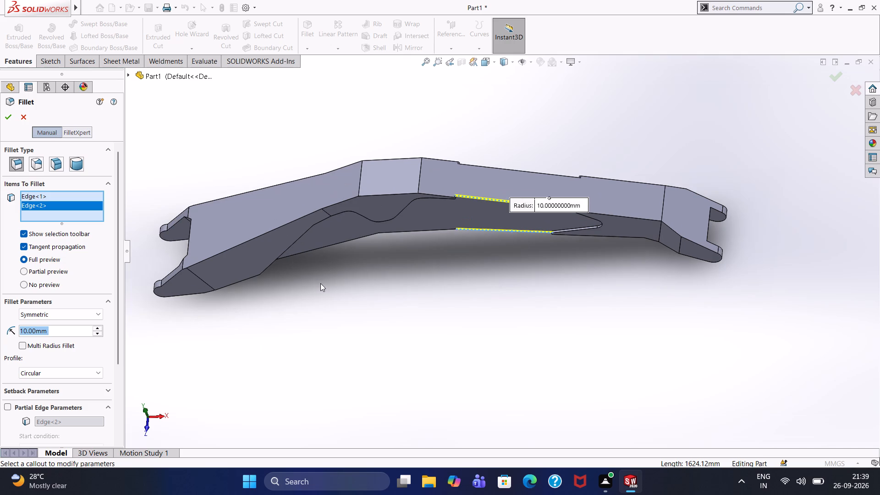
scroll(324, 285, down, 4)
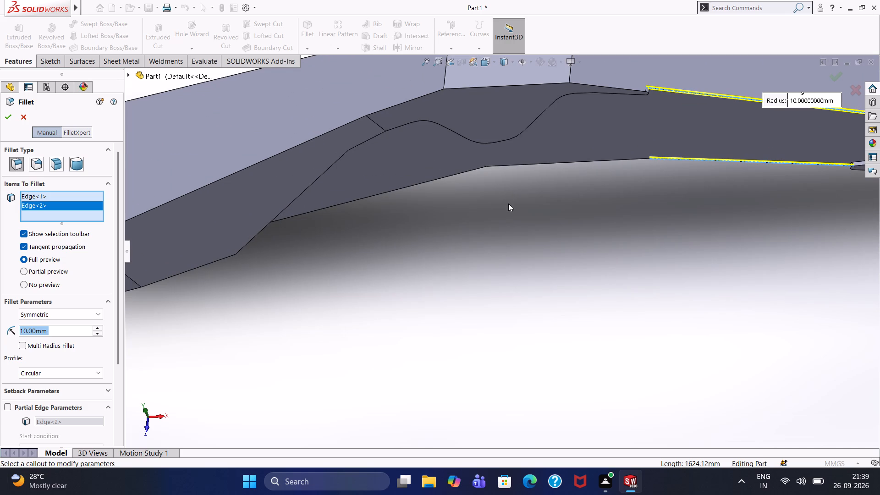
click(548, 164)
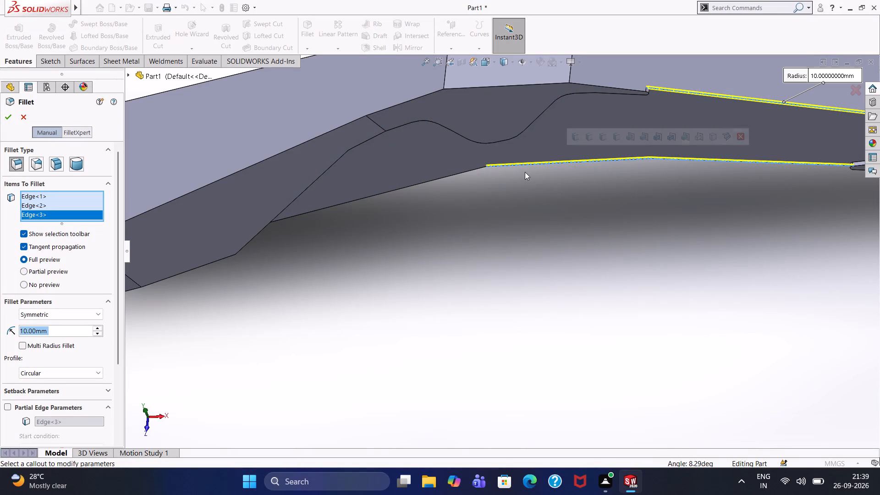
click(453, 175)
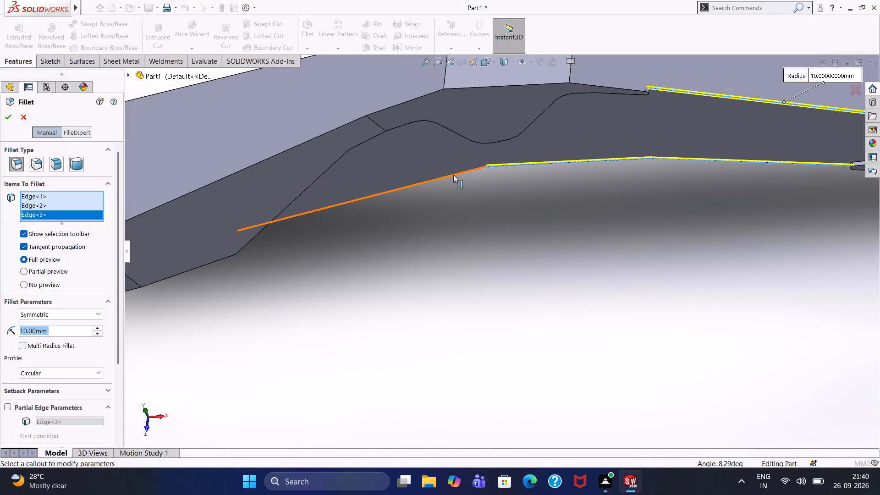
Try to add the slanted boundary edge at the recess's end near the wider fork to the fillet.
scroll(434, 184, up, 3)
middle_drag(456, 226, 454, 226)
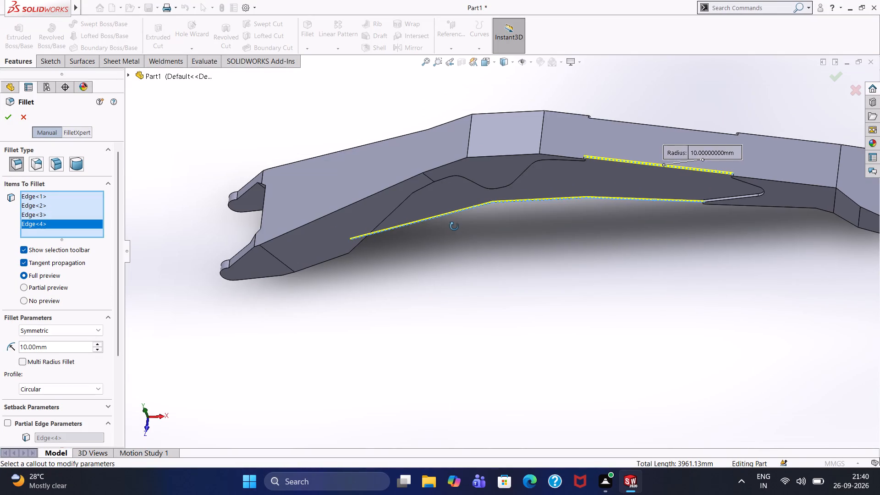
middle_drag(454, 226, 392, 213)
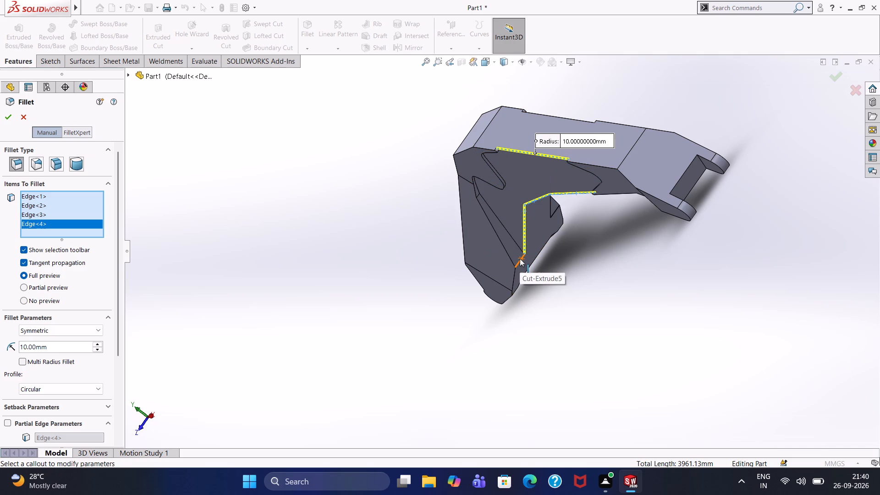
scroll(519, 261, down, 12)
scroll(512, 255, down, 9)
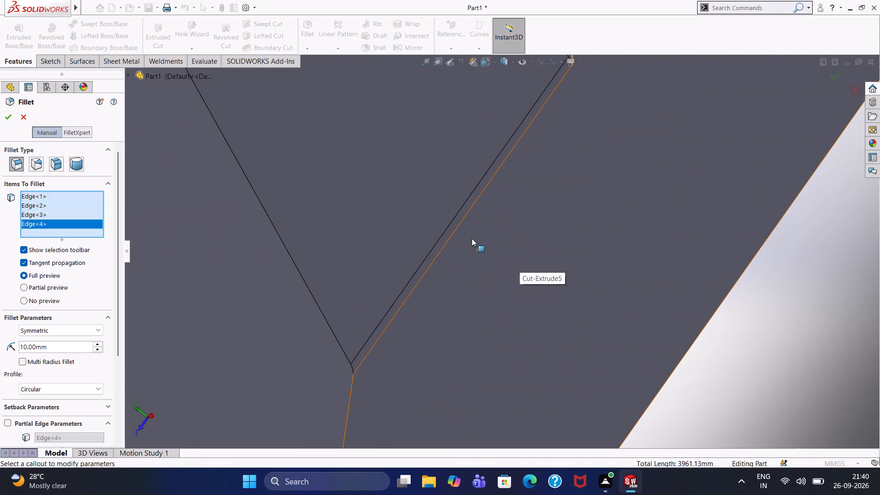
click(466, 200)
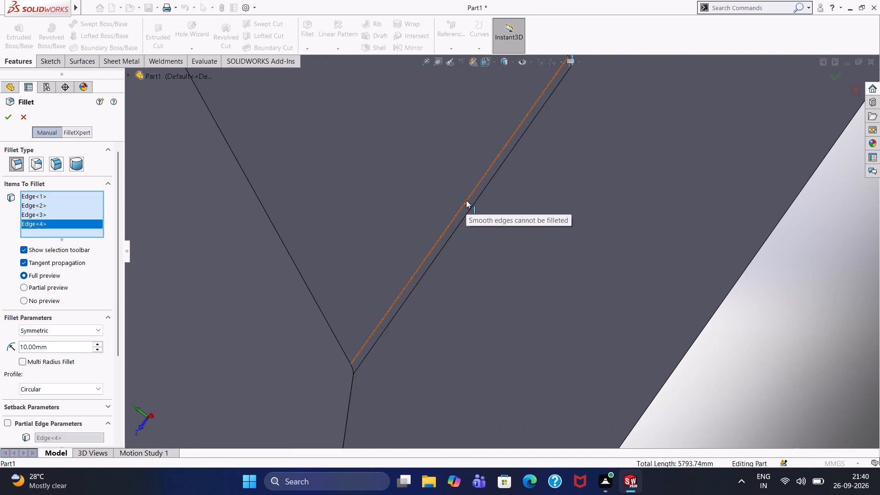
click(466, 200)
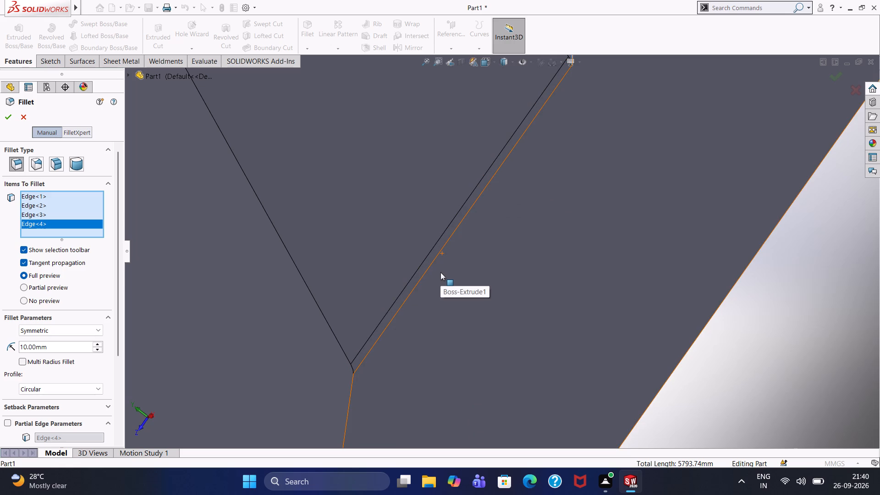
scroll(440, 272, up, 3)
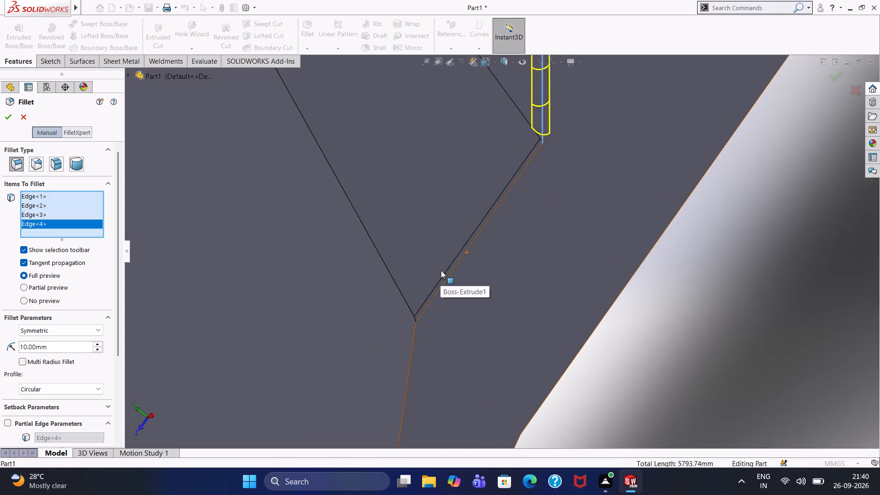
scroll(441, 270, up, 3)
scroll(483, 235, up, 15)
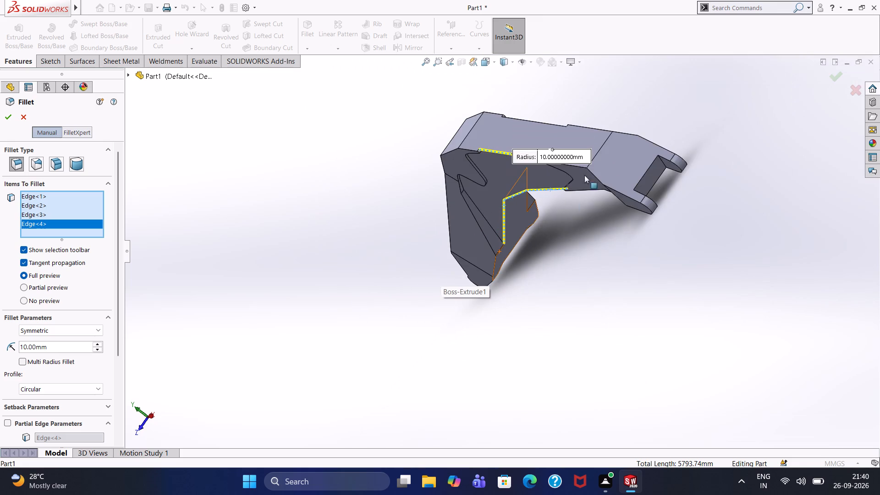
Add the opposite side recess's straight lower edge toward the narrower fork end to the fillet.
middle_drag(650, 126, 587, 242)
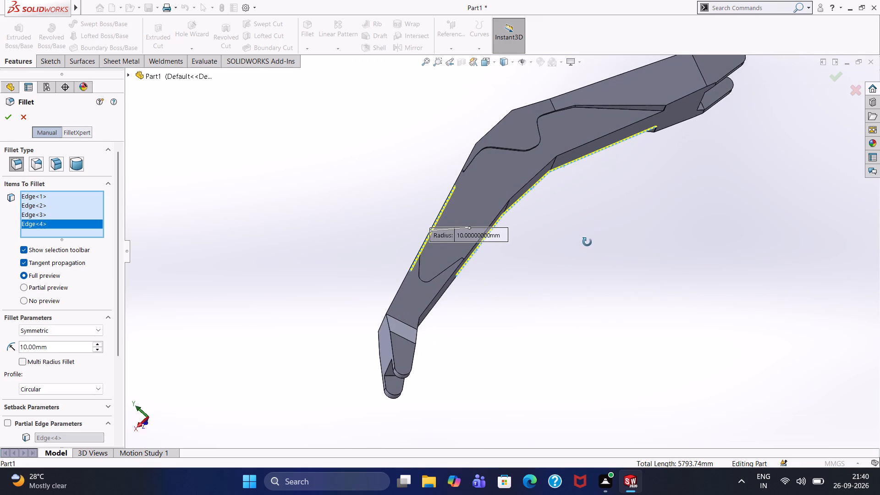
middle_drag(587, 242, 584, 262)
scroll(448, 253, down, 3)
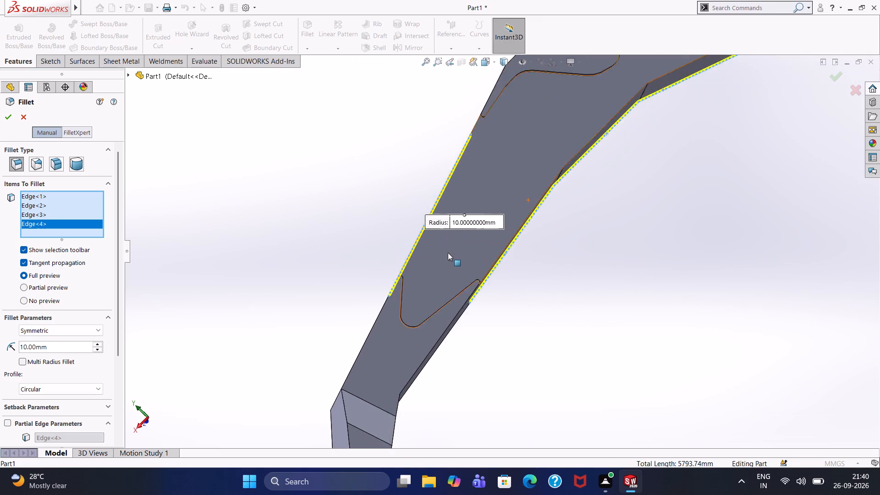
scroll(448, 253, down, 4)
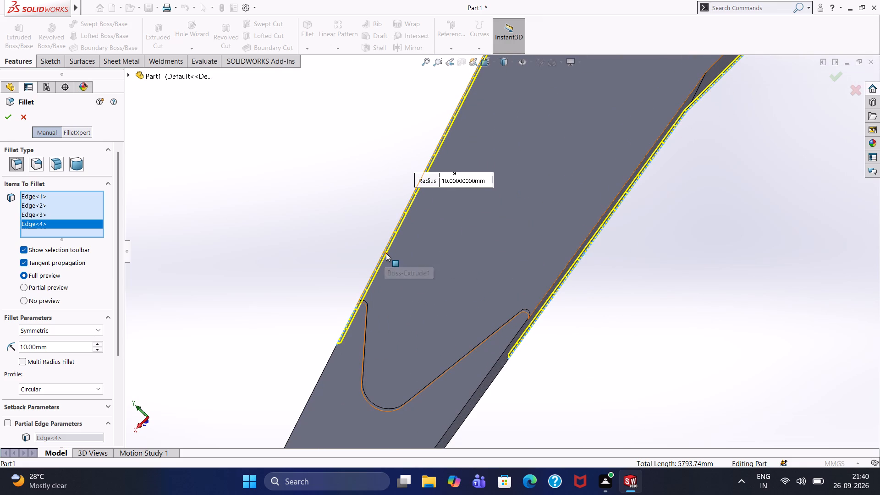
scroll(463, 307, down, 4)
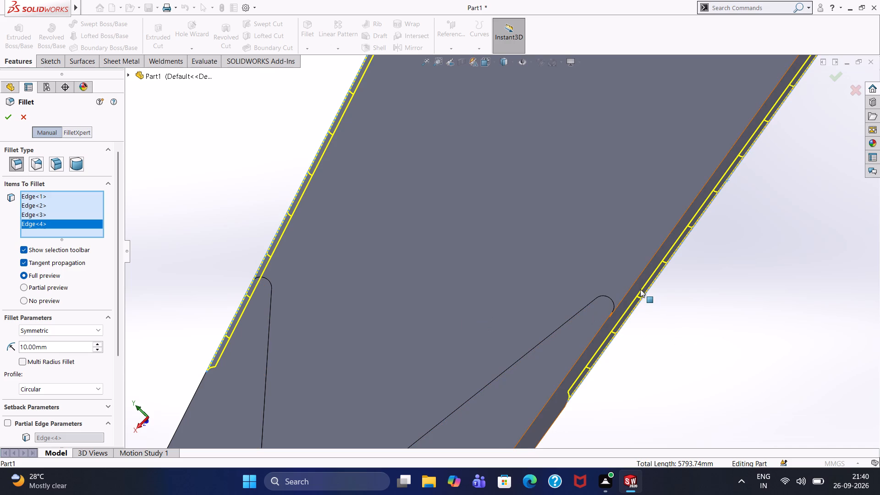
click(637, 277)
Add the opposite side recess's long straight upper edge to the fillet selection.
scroll(637, 277, up, 4)
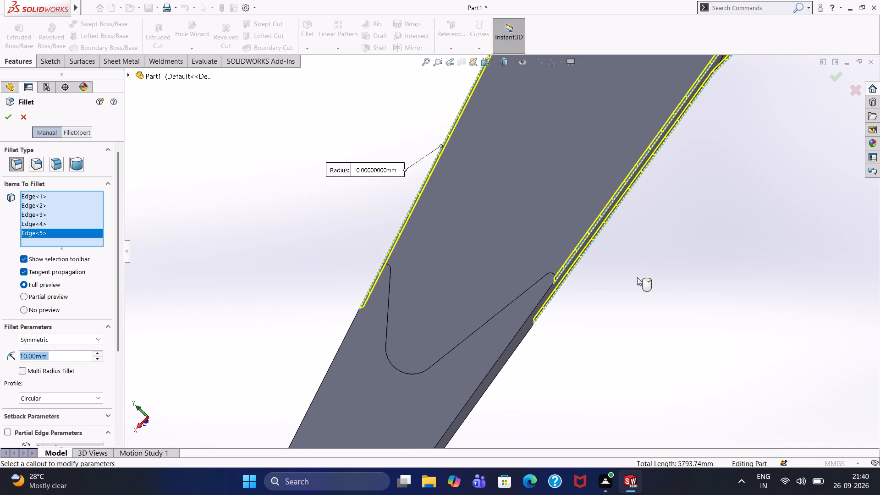
scroll(421, 241, down, 18)
scroll(437, 294, down, 6)
scroll(466, 317, up, 5)
scroll(541, 364, up, 12)
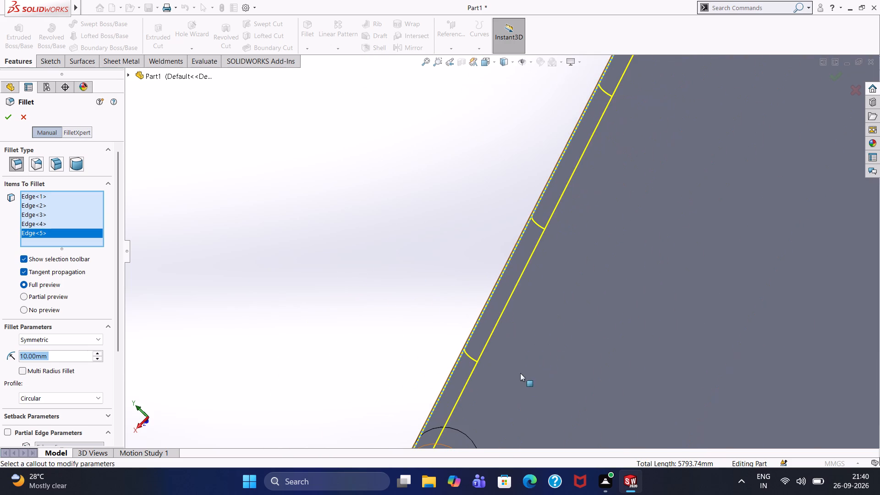
middle_drag(394, 311, 409, 322)
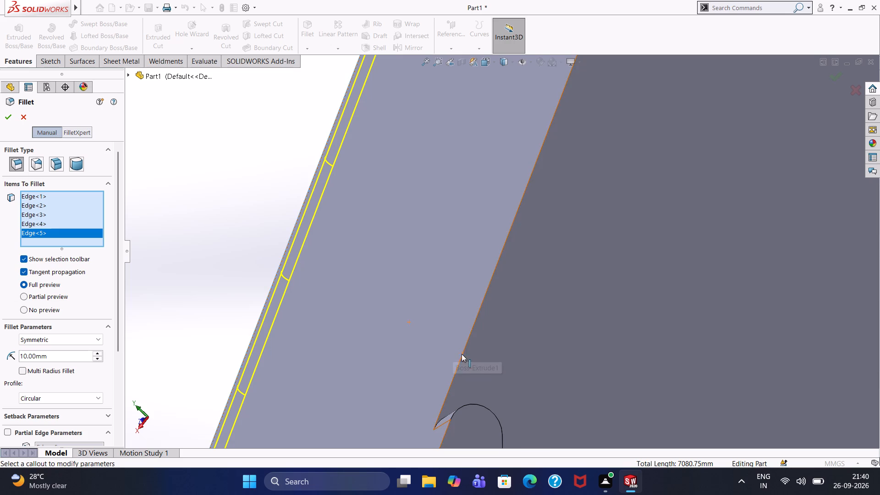
click(462, 354)
Add the opposite recess's lower edge at the arm's bend to the fillet selection.
scroll(516, 332, up, 6)
scroll(602, 253, up, 2)
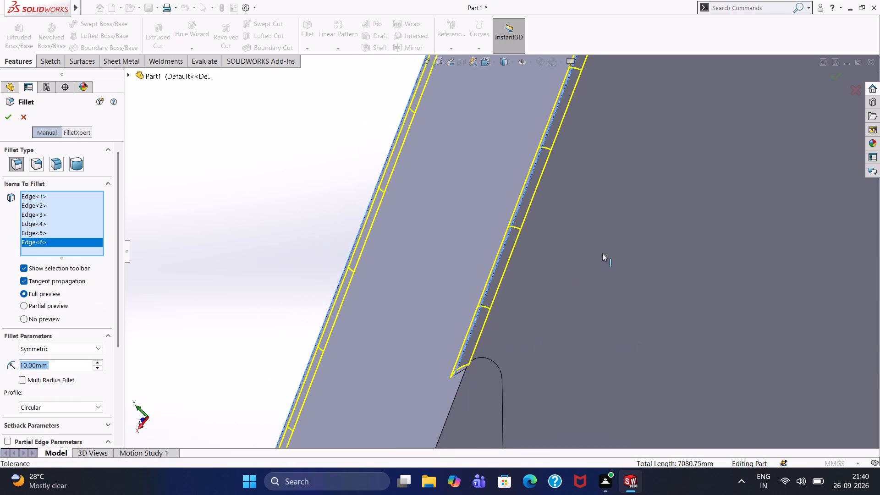
scroll(602, 253, up, 10)
scroll(676, 234, up, 2)
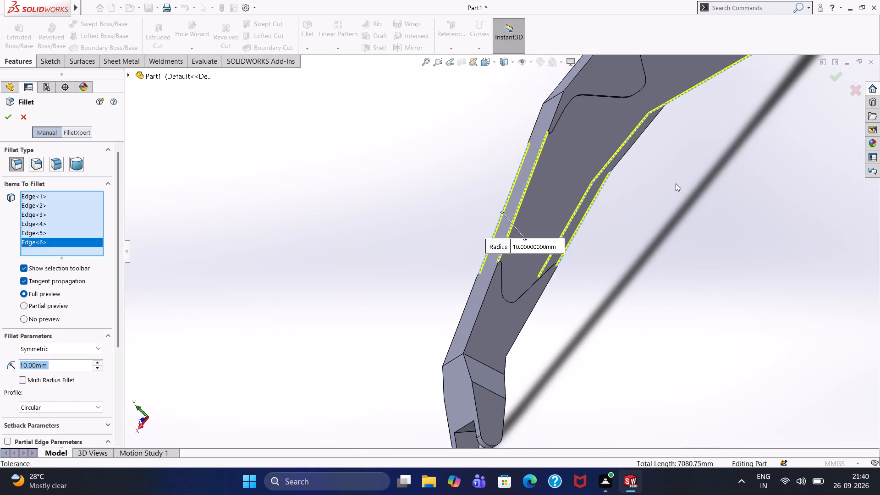
scroll(676, 183, down, 5)
scroll(504, 189, down, 2)
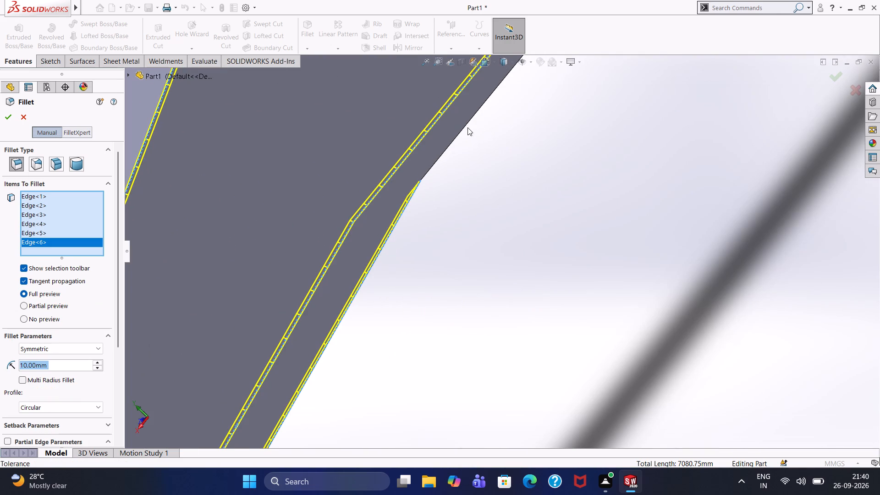
click(467, 125)
Add the opposite recess's long lower edge running from the bend toward the wider fork end to the fillet.
scroll(491, 140, up, 5)
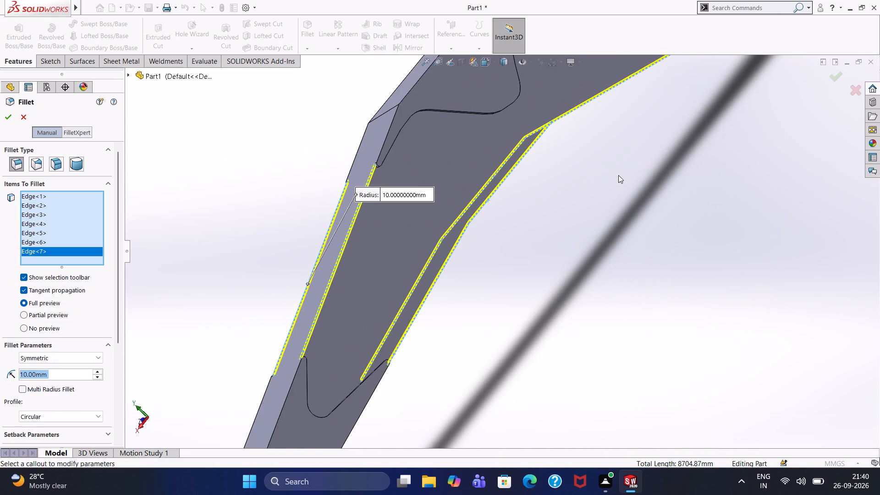
scroll(619, 174, up, 4)
scroll(596, 168, down, 3)
scroll(556, 176, down, 9)
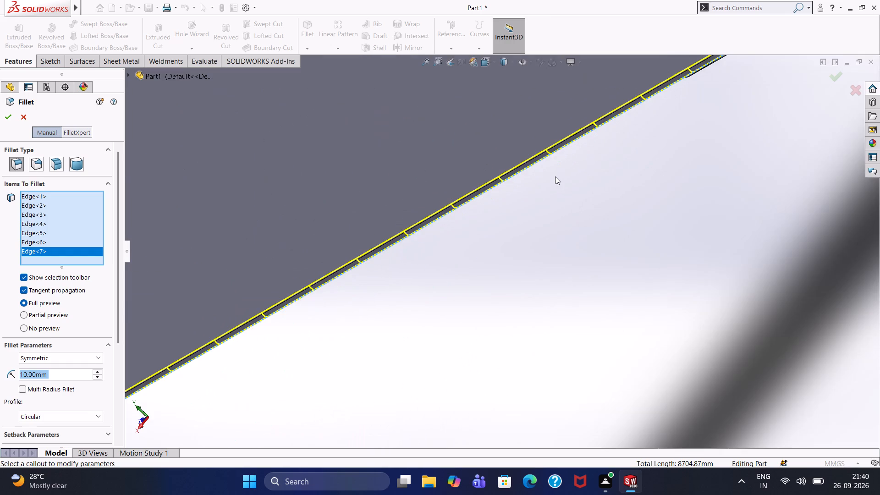
scroll(552, 173, down, 4)
middle_drag(521, 188, 542, 207)
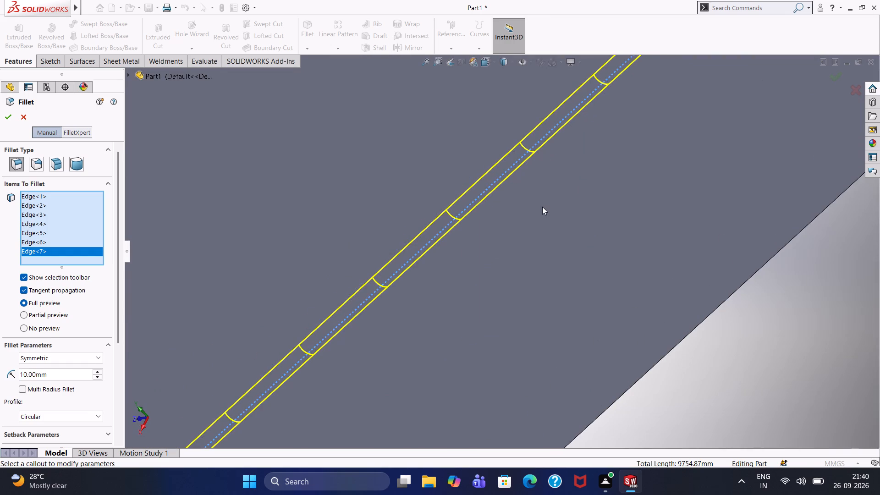
scroll(542, 207, up, 7)
scroll(567, 248, up, 3)
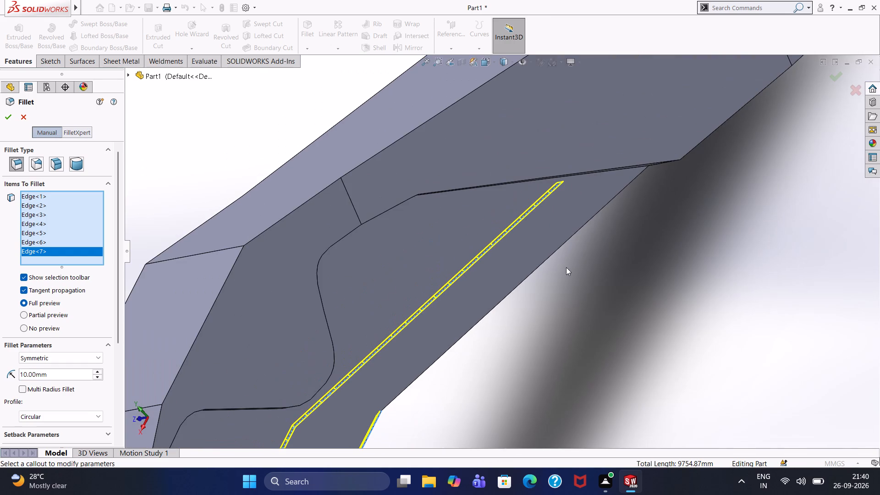
click(508, 286)
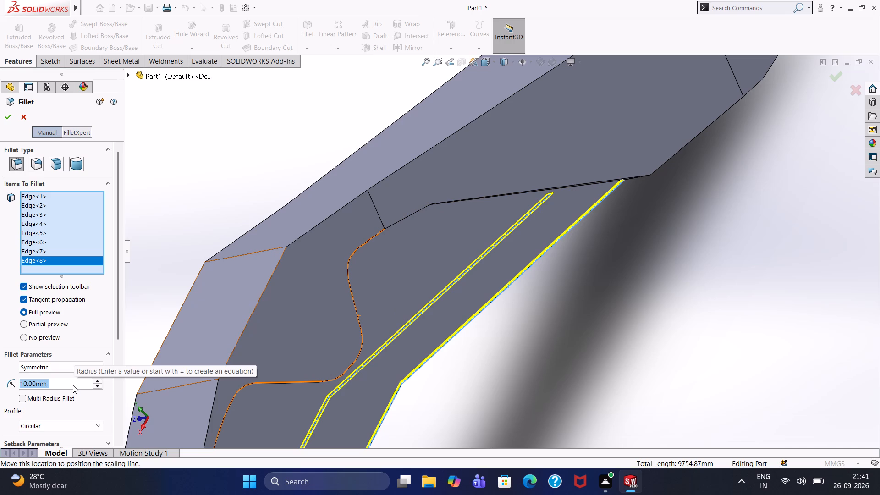
Add the recess's curved boundary at the bend, its adjoining straight edge and the short crease up to the arm's upper edge to the fillet.
click(362, 332)
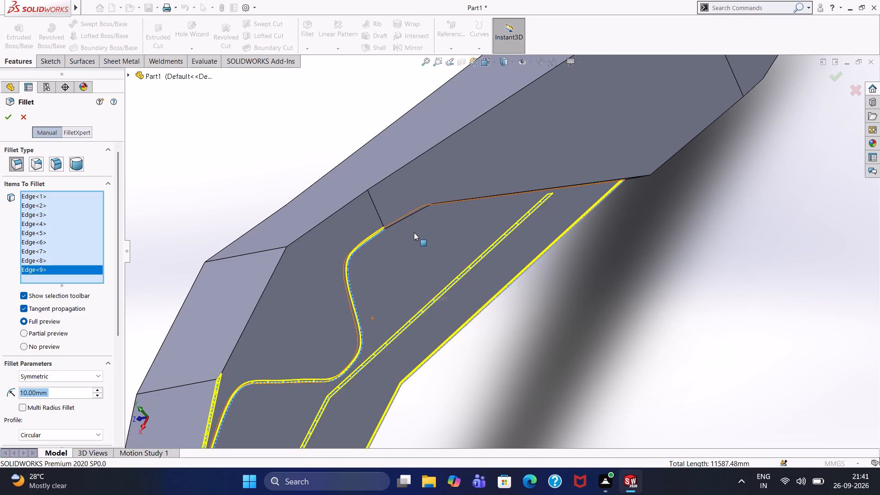
scroll(413, 215, down, 6)
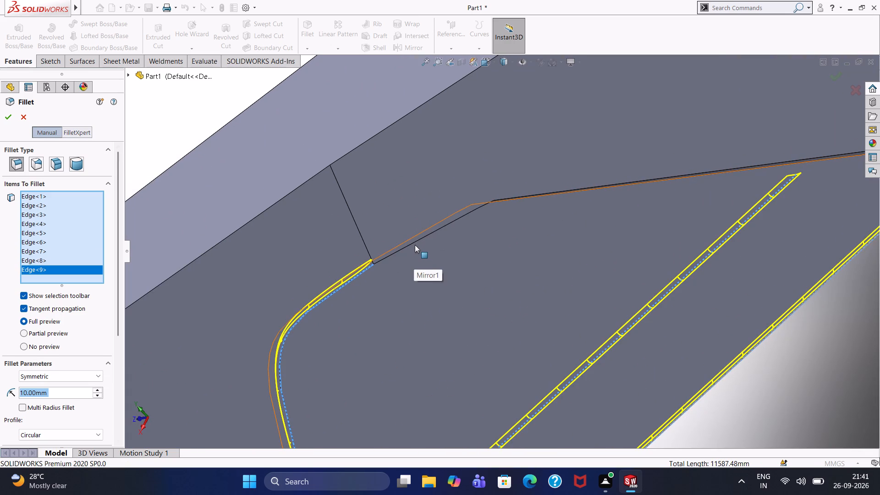
click(418, 241)
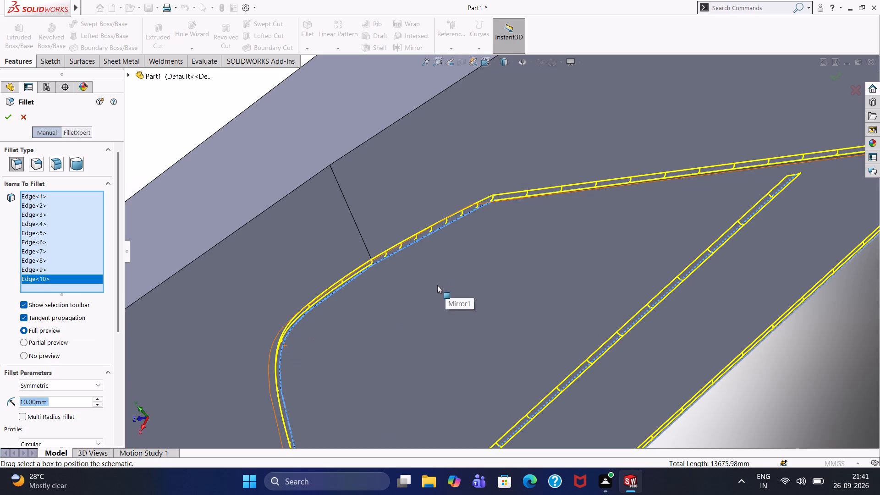
click(356, 223)
Add the same side's outer upper edges, from the wider fork end down through the arm's bend, to the 10 mm fillet.
scroll(444, 255, up, 6)
scroll(393, 296, up, 2)
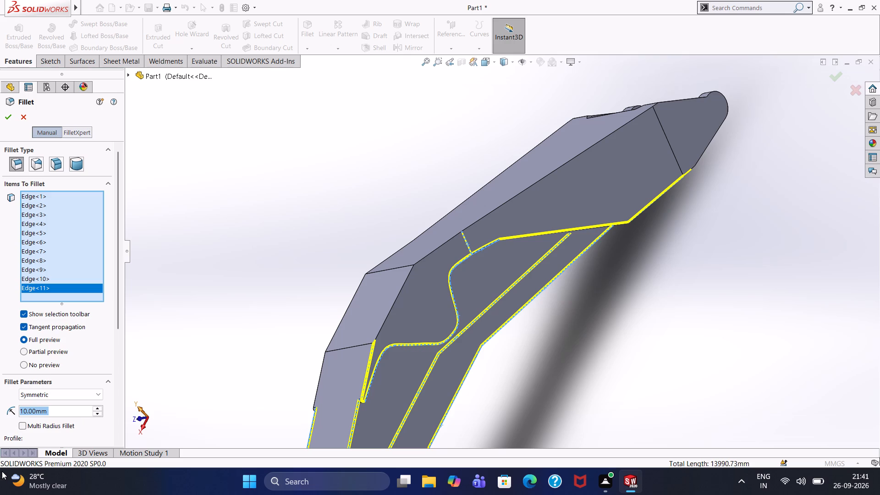
click(531, 187)
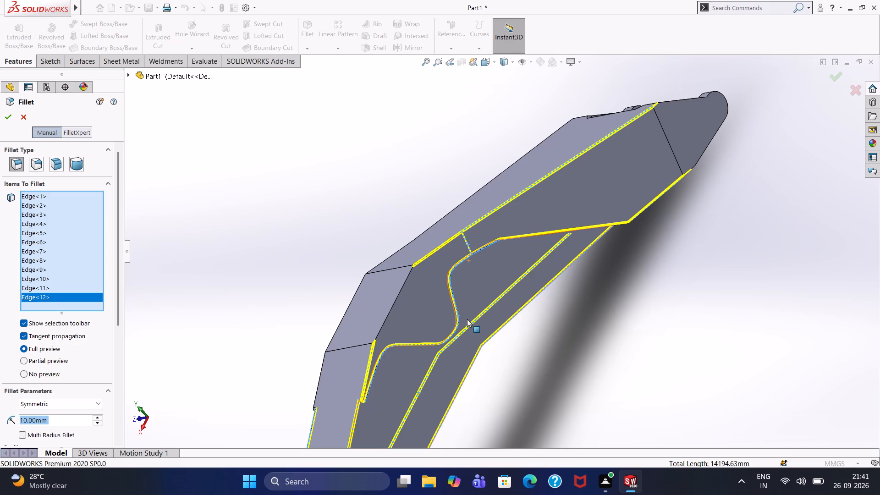
click(402, 288)
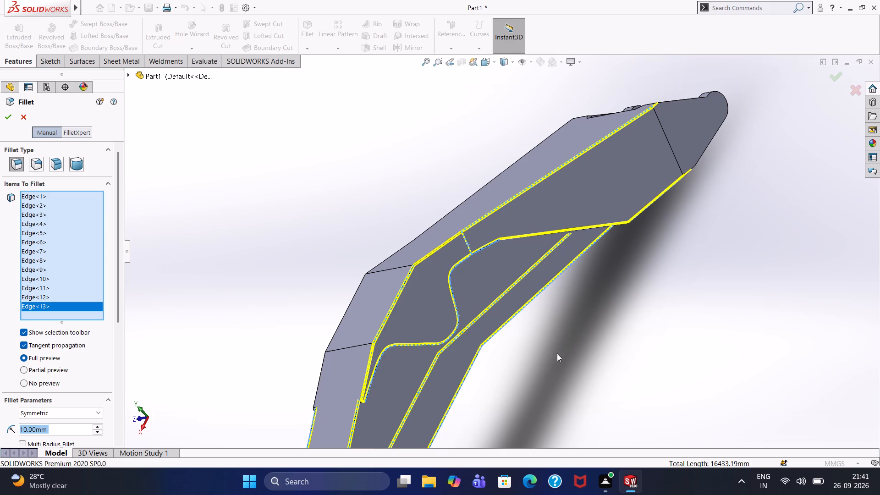
Add the crease across the wider fork's base, the fork lug's rounded outline and its straight upper edge to the fillet.
scroll(557, 353, up, 5)
scroll(655, 225, down, 7)
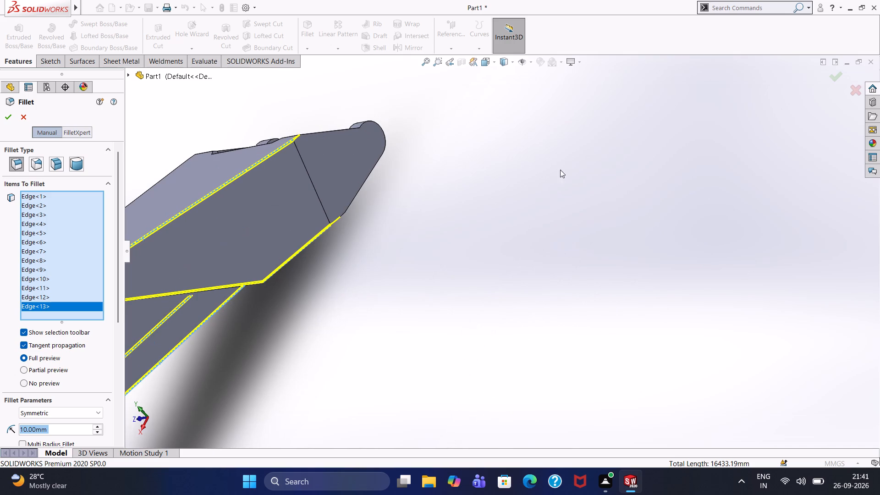
click(314, 189)
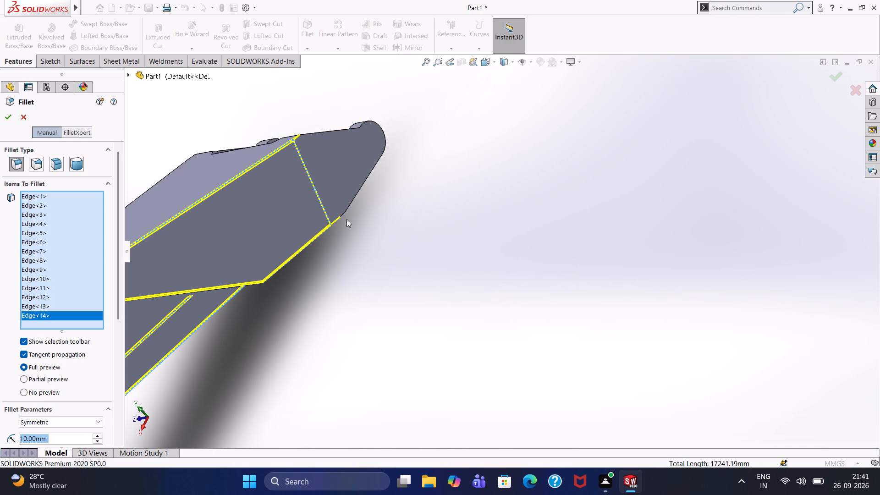
click(349, 204)
scroll(340, 215, down, 3)
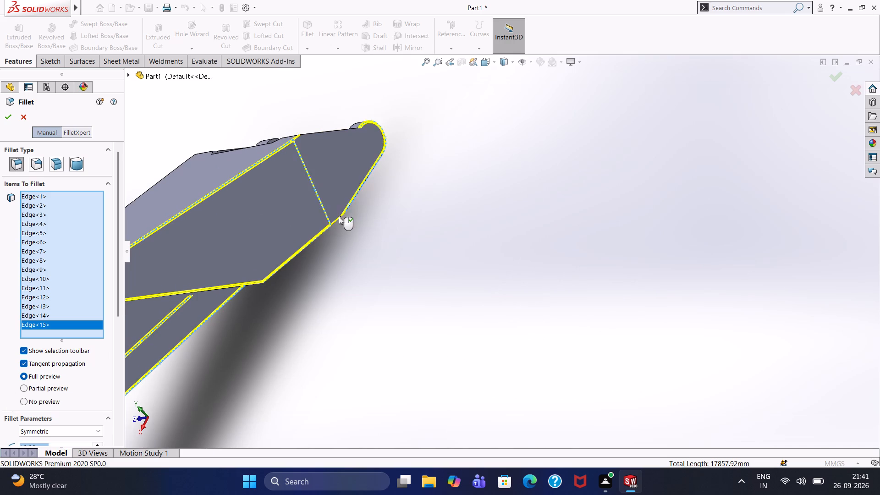
scroll(339, 216, down, 5)
scroll(440, 247, down, 5)
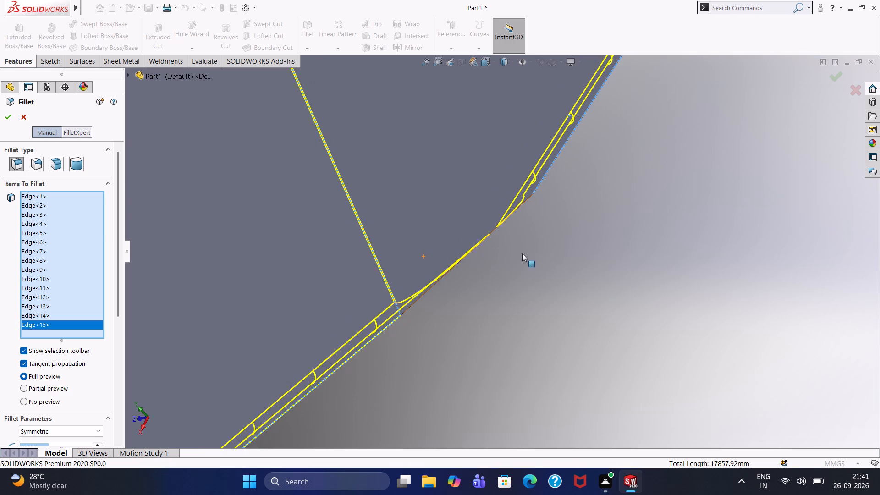
middle_drag(509, 269, 537, 282)
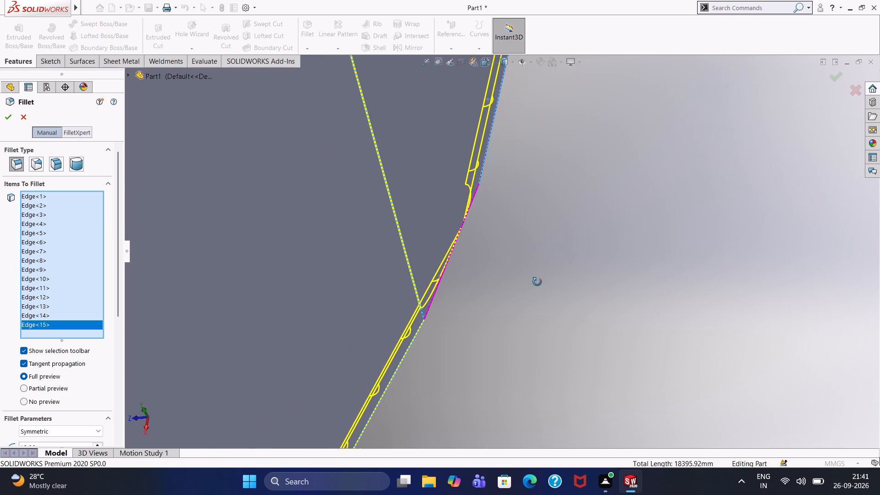
middle_drag(537, 282, 495, 270)
scroll(519, 230, up, 12)
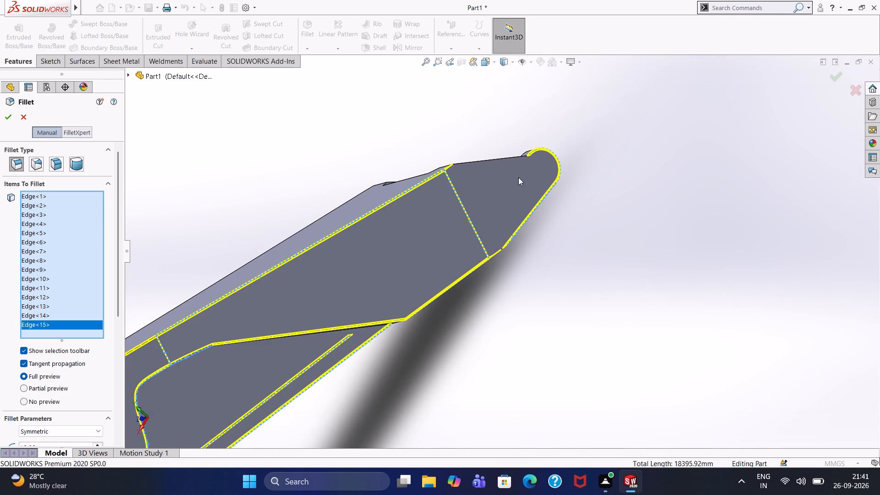
click(508, 158)
scroll(508, 158, down, 1)
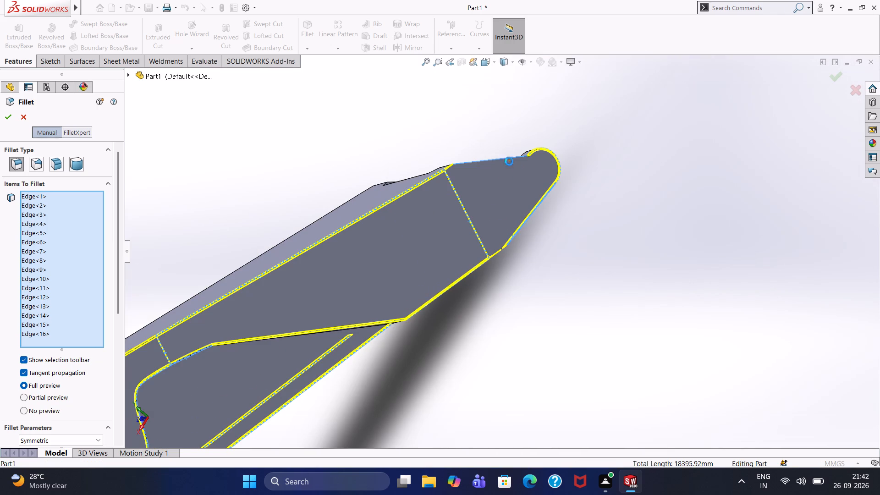
Add the same side's outer edge running from the recess end to the narrower fork's bend to the fillet.
scroll(503, 192, up, 1)
scroll(425, 285, up, 4)
scroll(344, 313, up, 6)
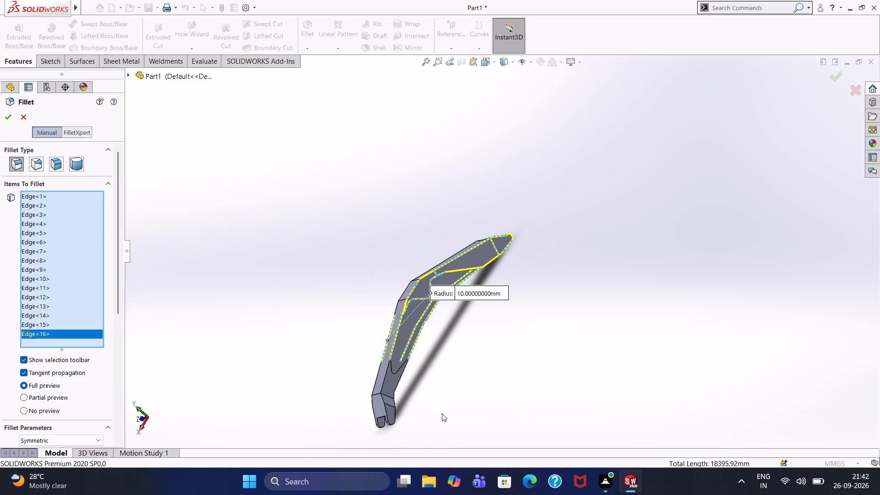
middle_drag(442, 413, 405, 411)
scroll(383, 407, down, 5)
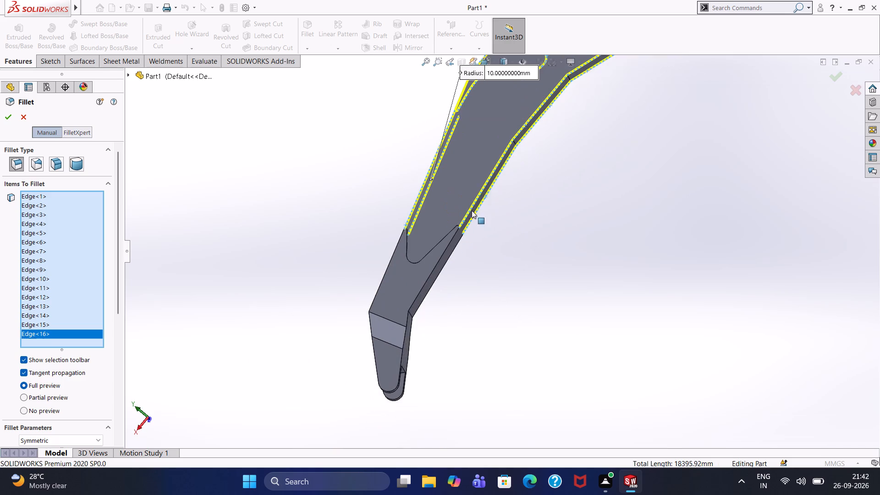
scroll(419, 247, down, 8)
middle_drag(334, 213, 363, 231)
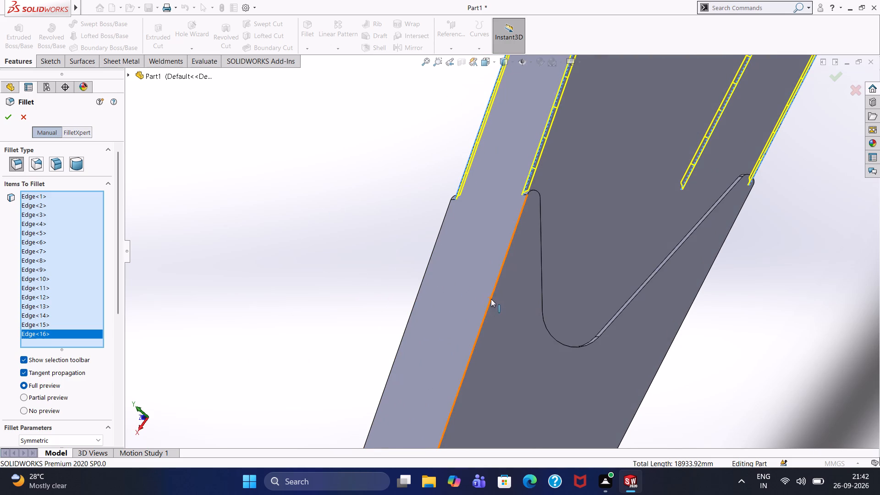
click(491, 299)
Add the first crease at the narrower fork's bend, the fork lug's rounded outline and the short edge between them to the fillet.
scroll(521, 331, up, 5)
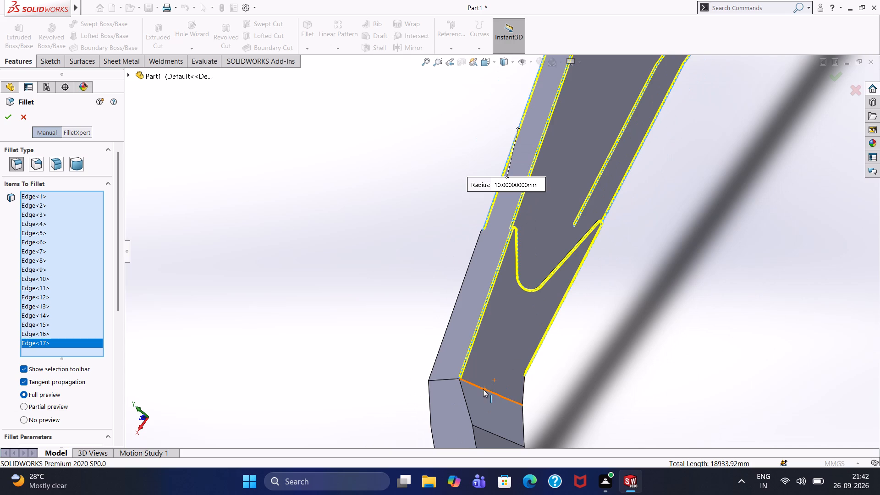
click(485, 388)
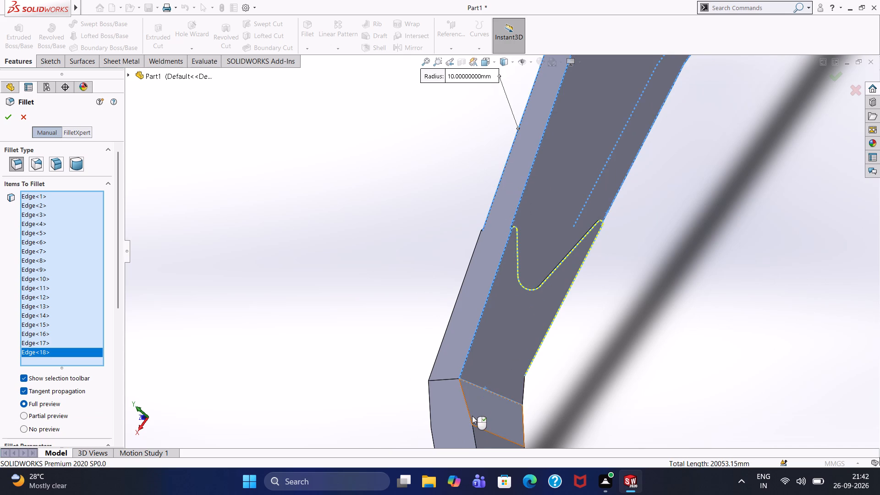
scroll(473, 420, down, 6)
click(489, 365)
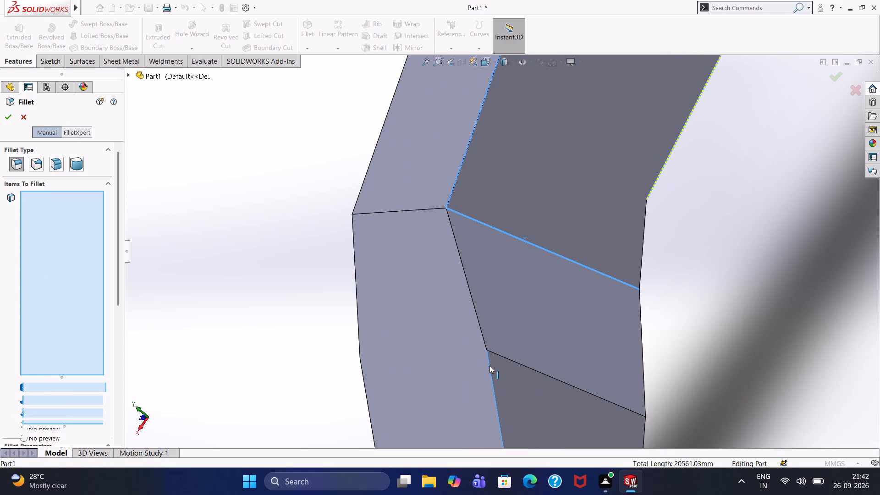
click(481, 332)
Add the second crease across the narrower fork lug and the short lower edge between the two creases to the fillet.
scroll(546, 369, up, 2)
scroll(602, 364, up, 3)
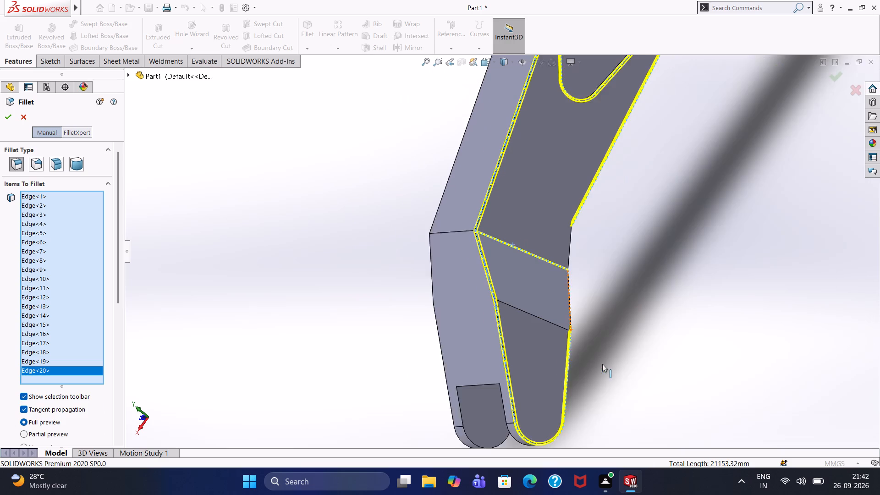
middle_drag(616, 368, 596, 391)
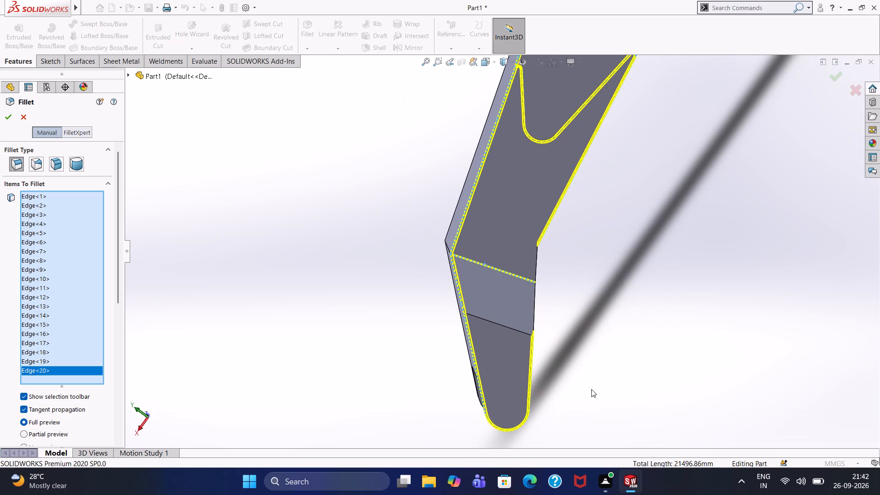
click(521, 332)
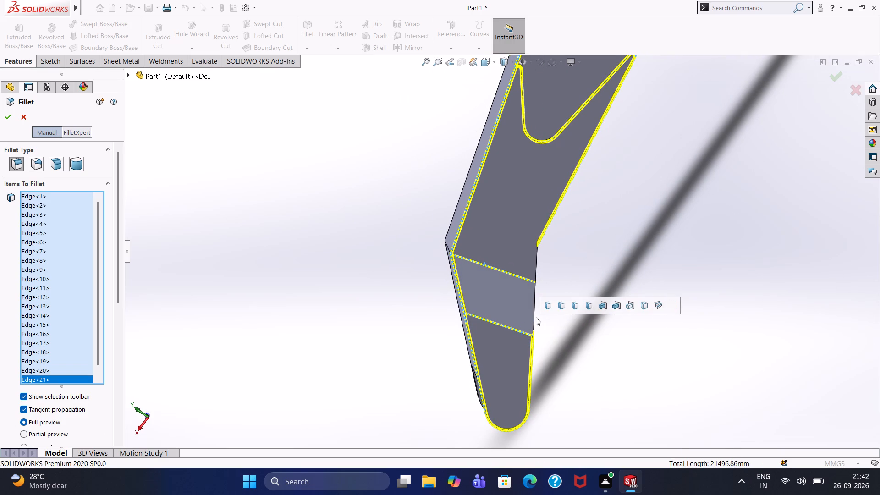
click(535, 317)
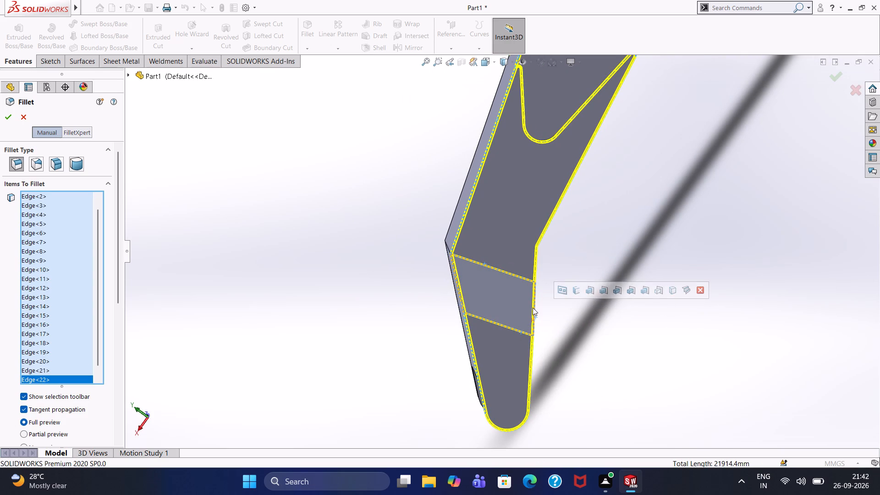
Remove the narrower fork lug's second crease, Edge<21>, from the fillet selection.
scroll(539, 301, up, 8)
scroll(614, 195, up, 3)
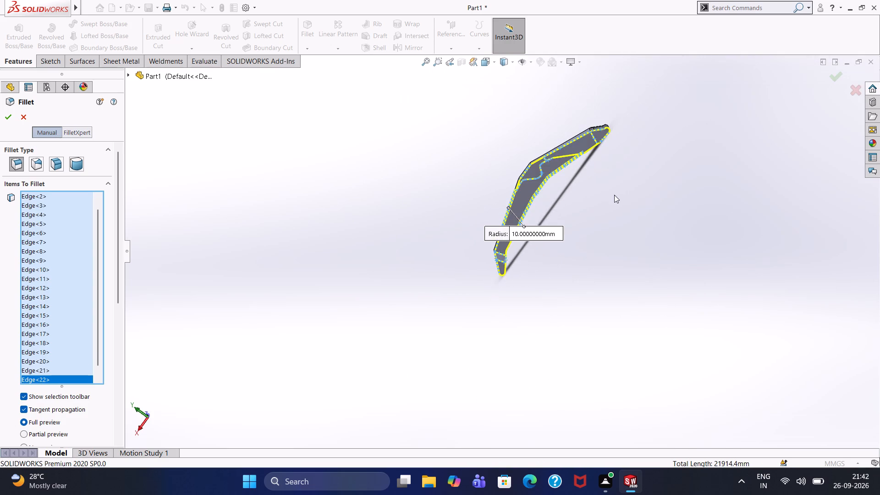
scroll(632, 177, up, 1)
scroll(632, 177, down, 2)
scroll(522, 232, down, 3)
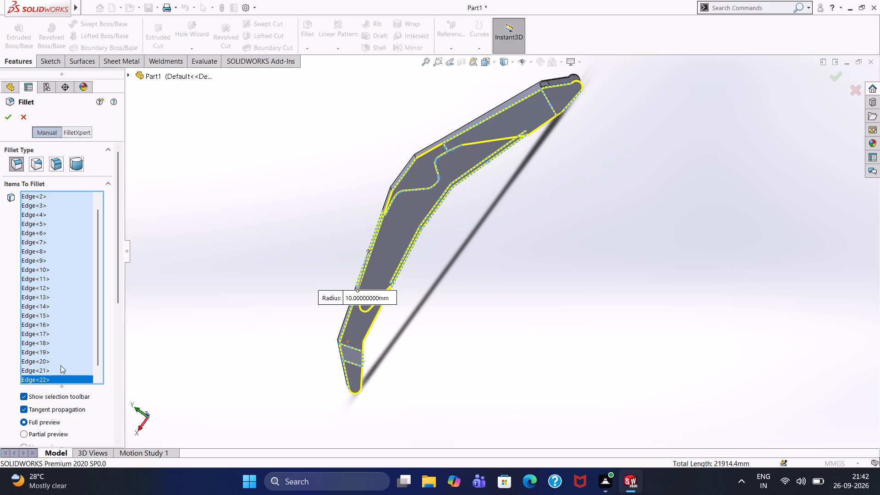
right_click(38, 370)
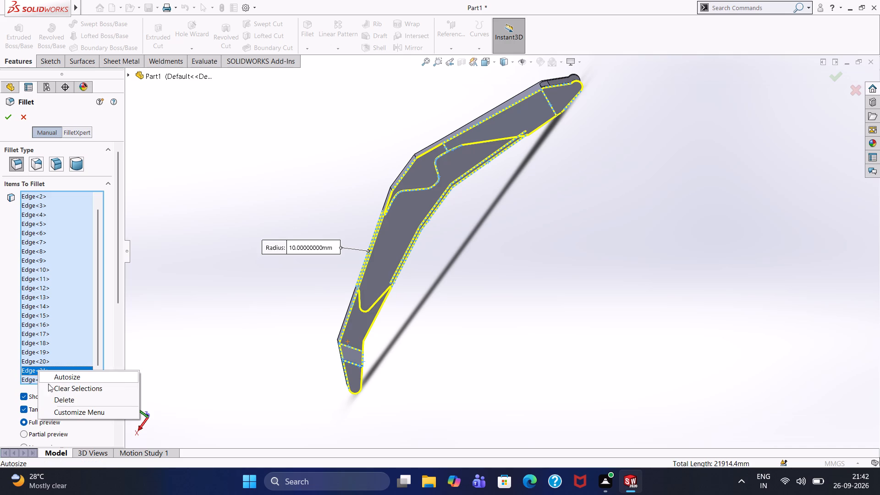
click(61, 401)
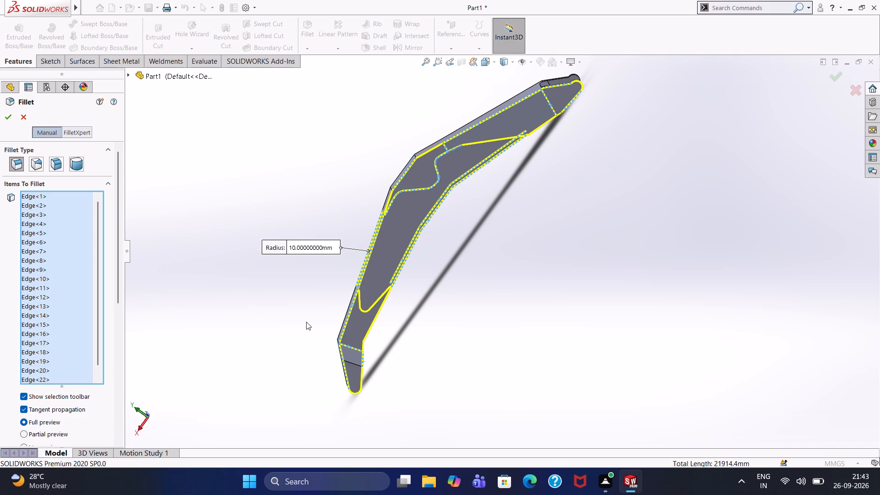
Add the rounded outline and the straight upper edge of the wider fork's other lug to the fillet.
middle_drag(291, 296, 370, 291)
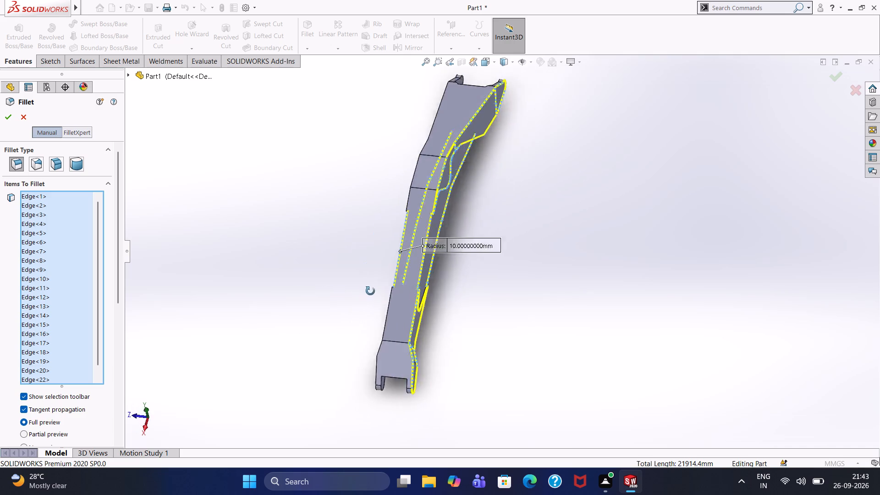
middle_drag(370, 291, 542, 255)
scroll(420, 280, up, 3)
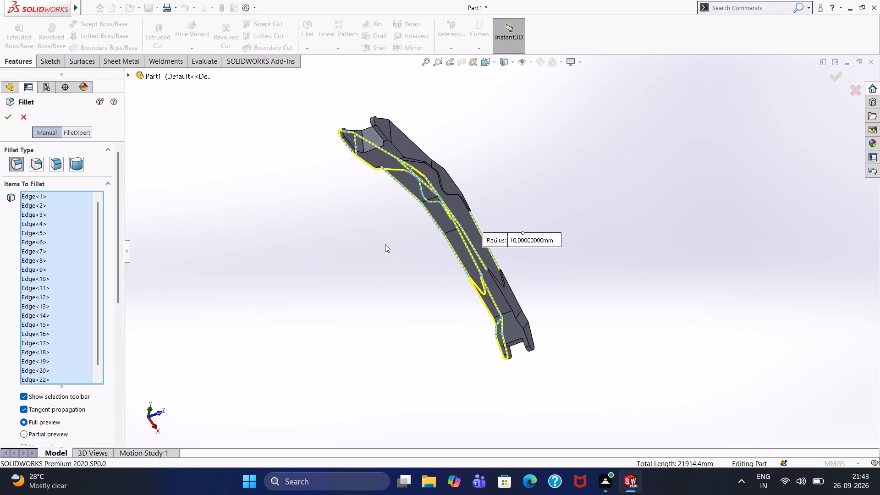
scroll(411, 162, down, 9)
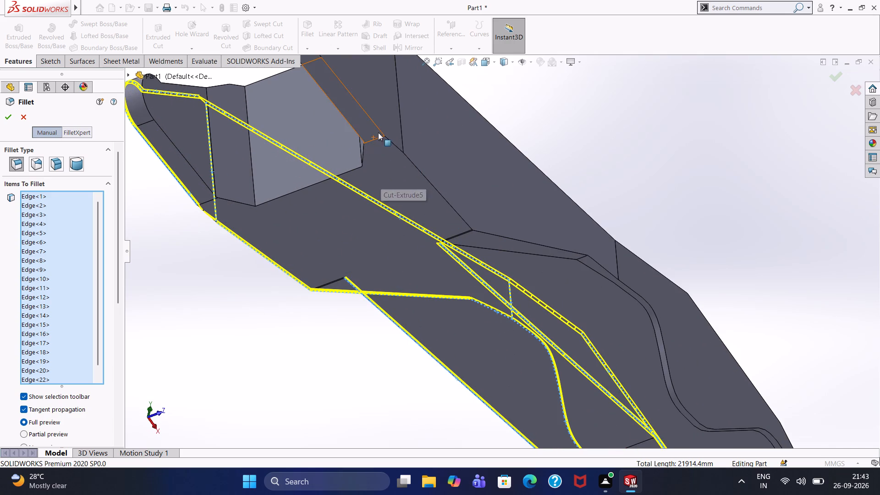
click(379, 130)
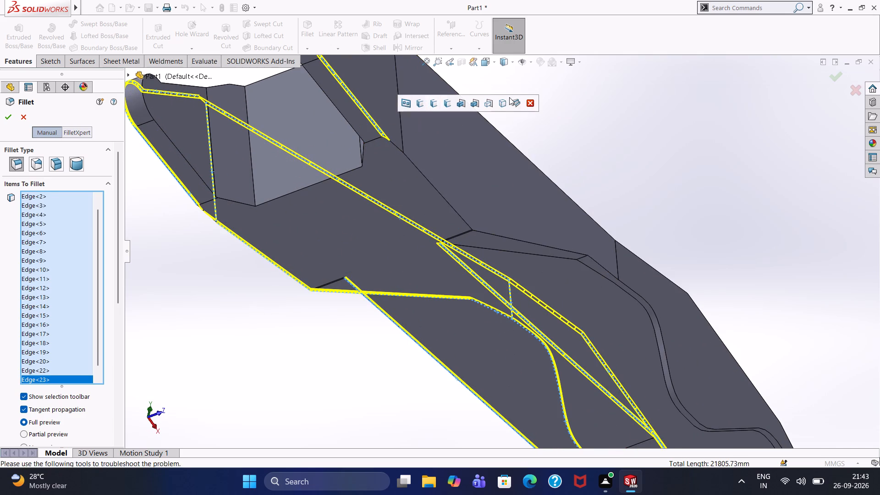
middle_drag(594, 122, 582, 151)
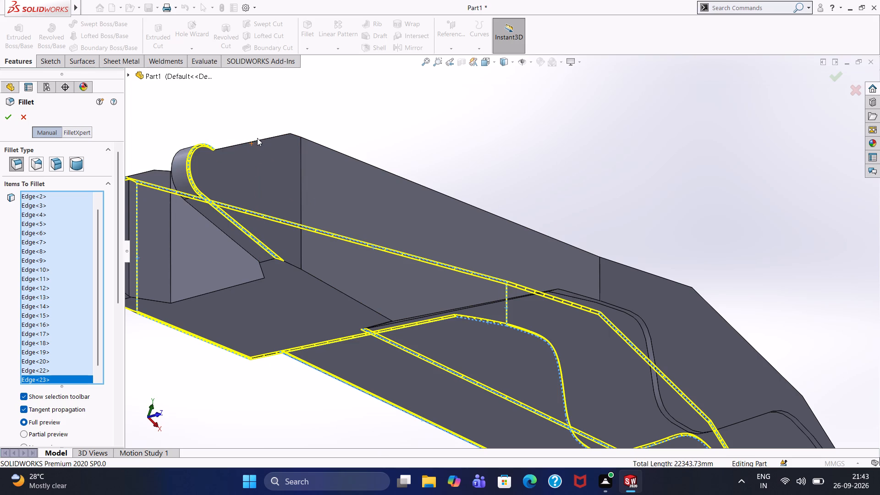
click(235, 145)
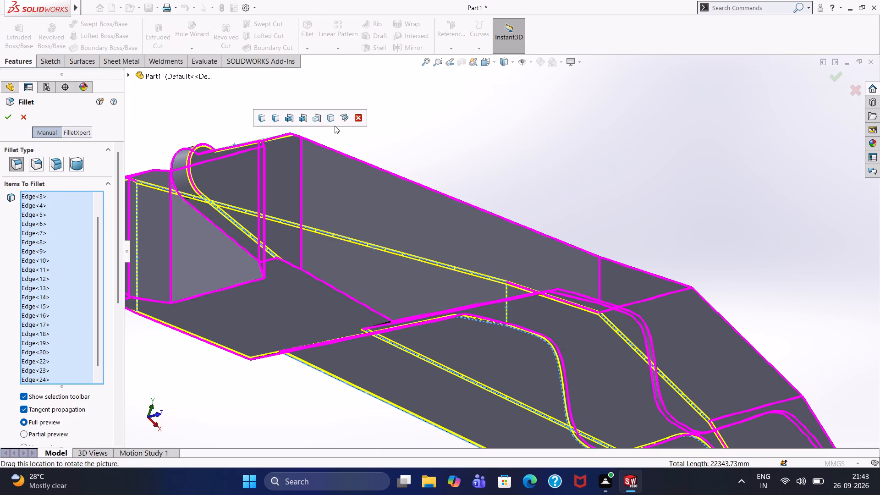
Add the first two upper outer edges from the wider fork's other lug and the straight edge from that lug to the recess to the fillet.
middle_drag(450, 119, 424, 155)
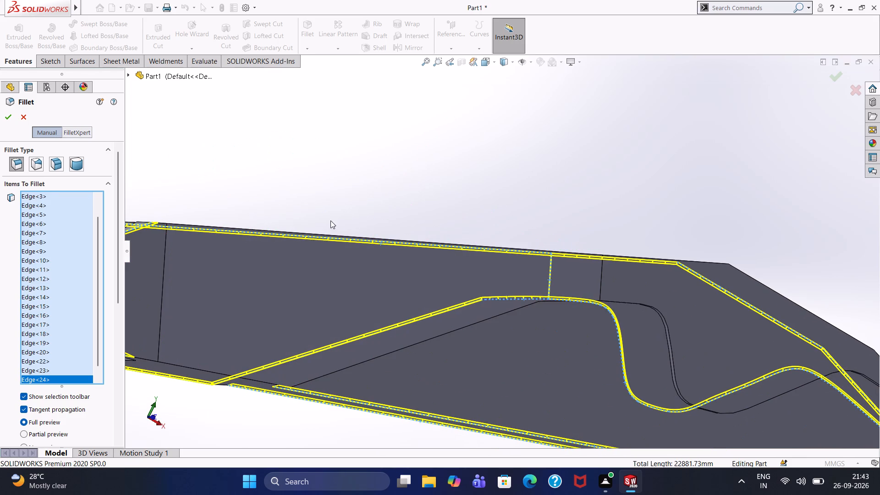
middle_drag(329, 209, 346, 191)
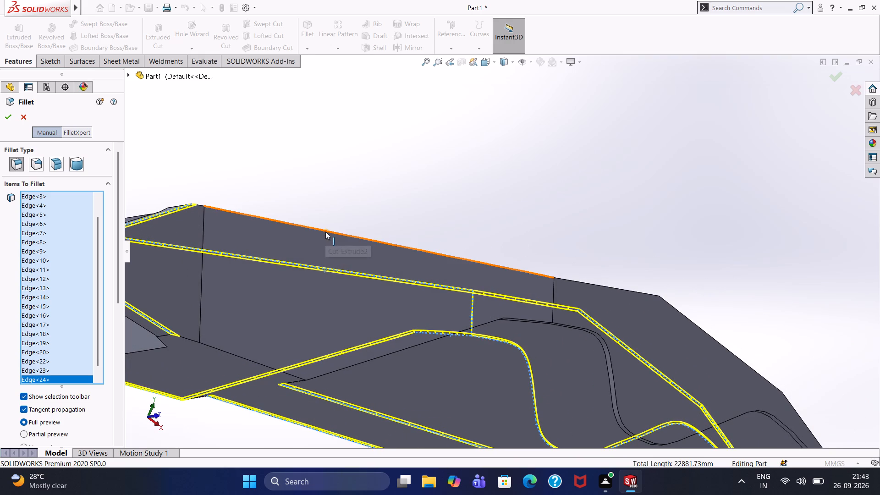
click(325, 231)
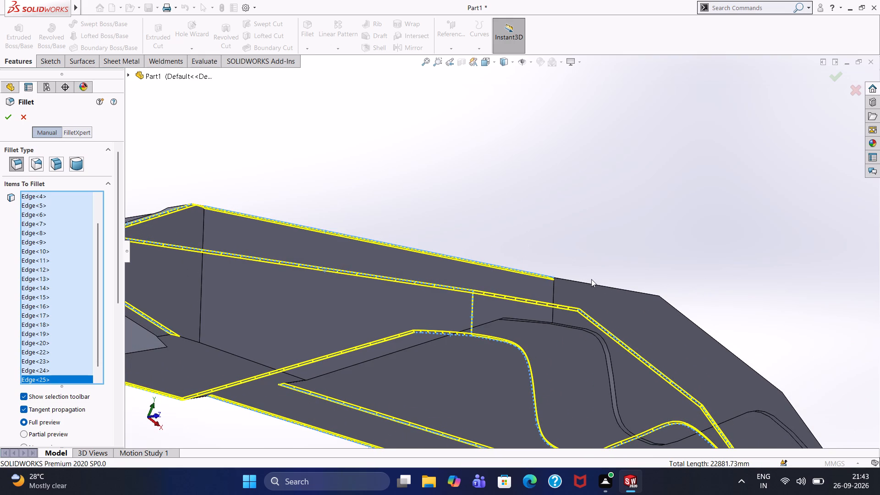
click(595, 284)
scroll(615, 236, up, 4)
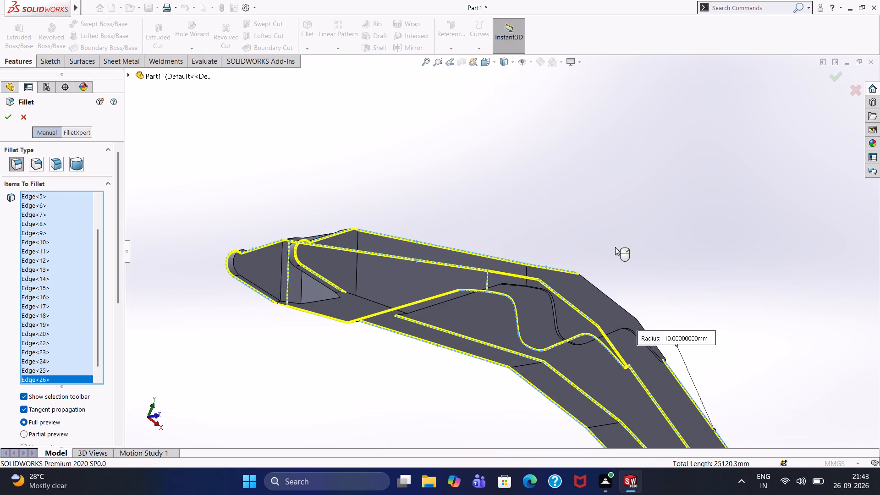
click(374, 301)
scroll(358, 299, down, 4)
scroll(523, 252, up, 4)
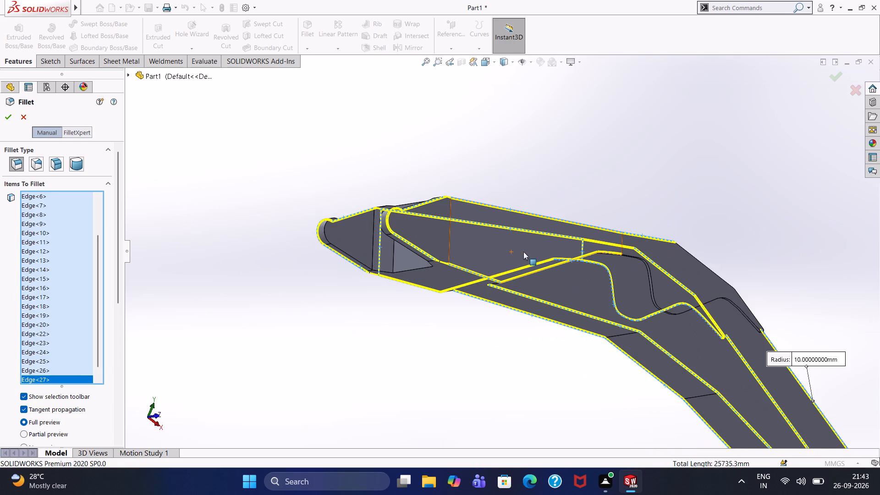
Add the remaining three upper outer edges of the same side, up to the narrower fork's bend, to the fillet.
middle_drag(612, 183, 558, 223)
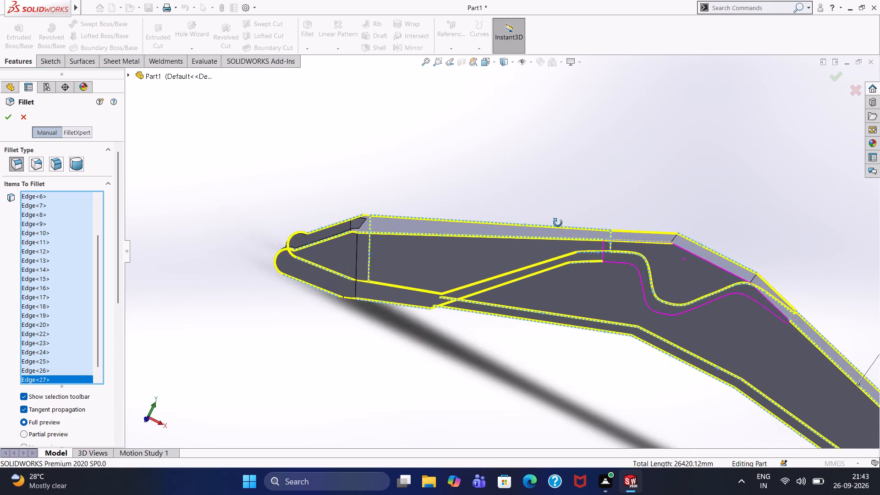
middle_drag(558, 223, 490, 264)
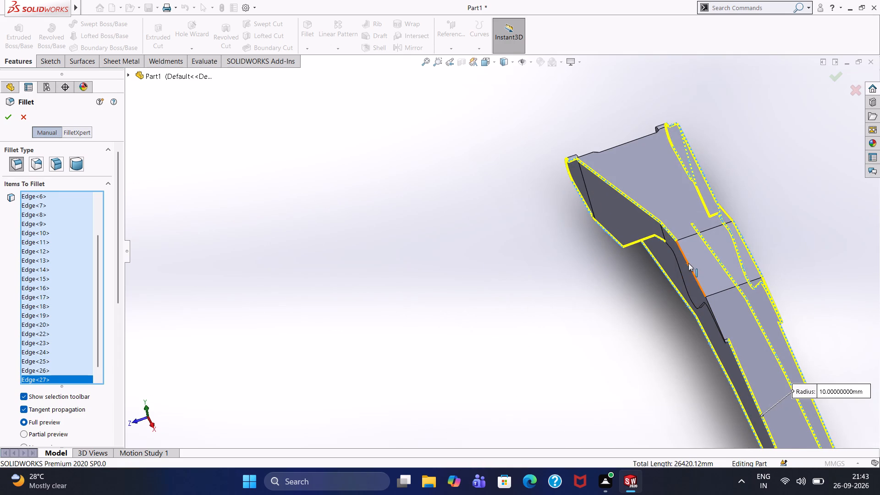
click(688, 263)
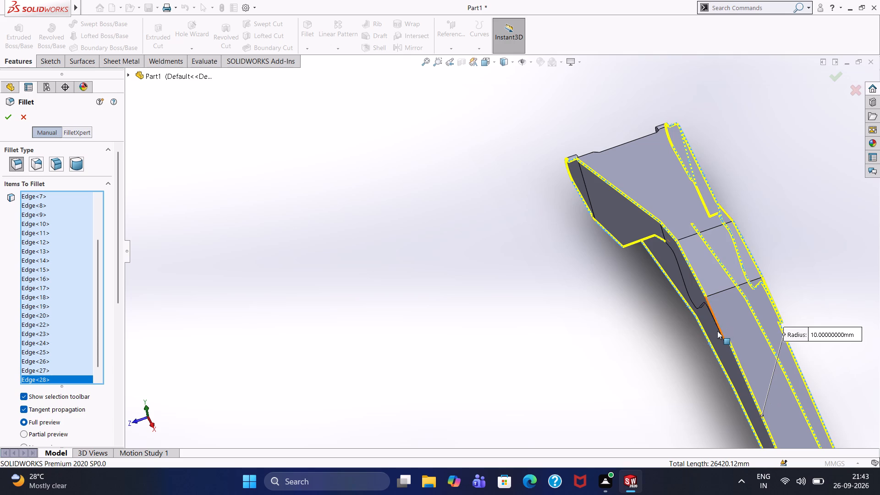
click(719, 328)
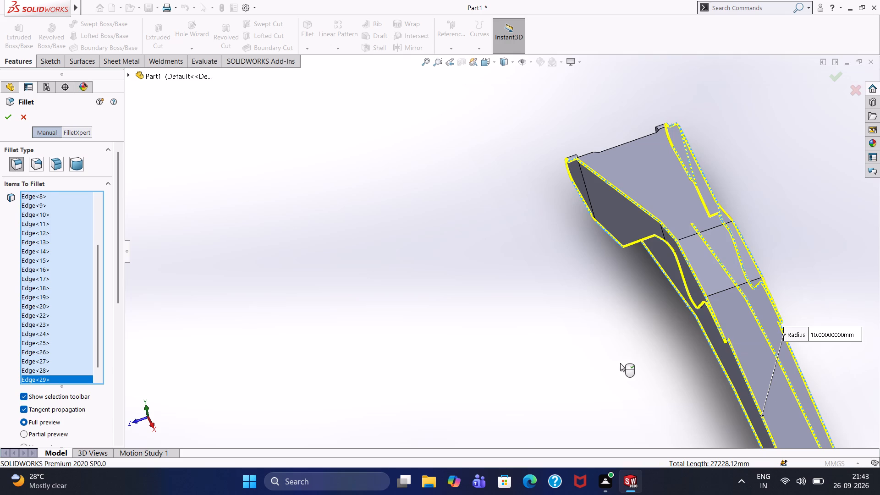
middle_drag(619, 363, 675, 335)
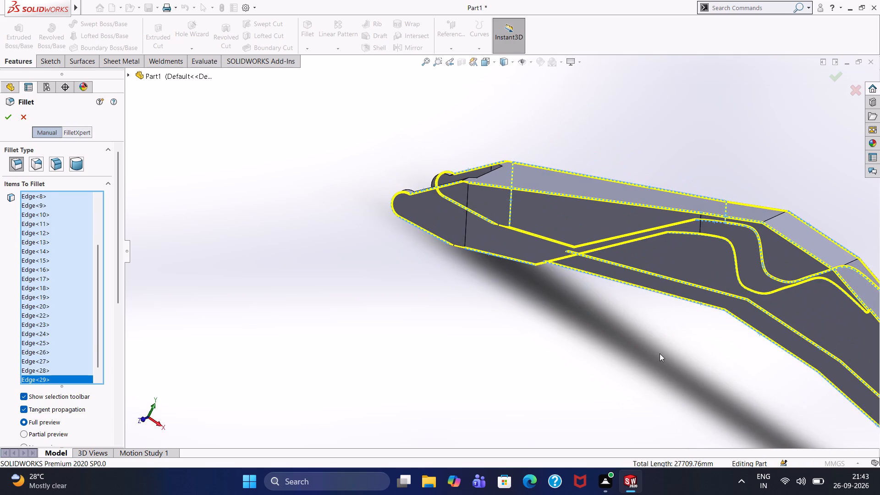
scroll(660, 353, up, 4)
scroll(717, 383, down, 4)
scroll(704, 335, down, 3)
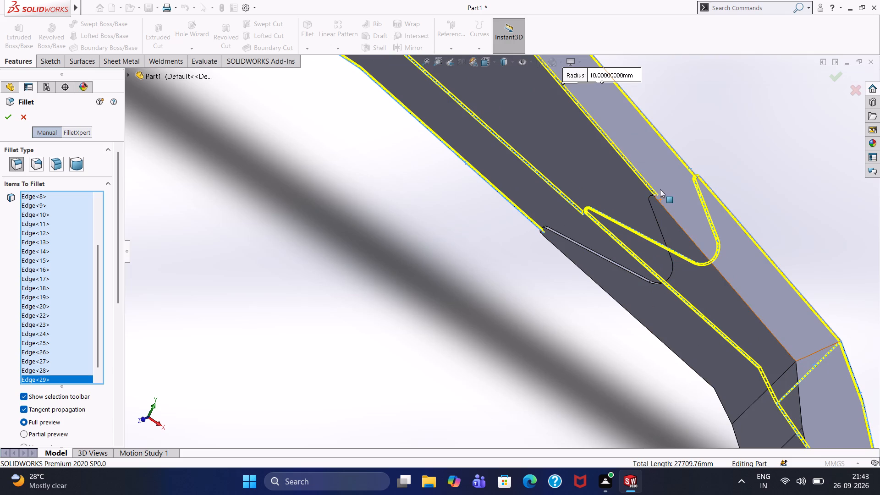
click(683, 230)
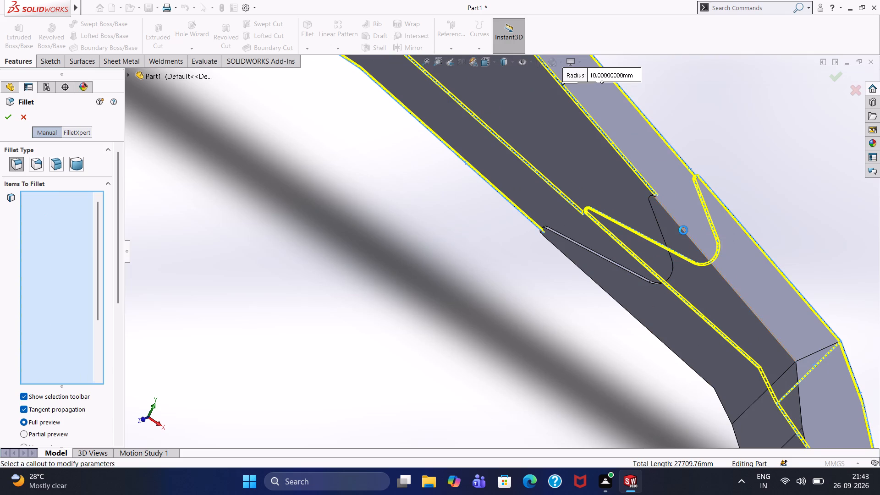
scroll(652, 352, up, 5)
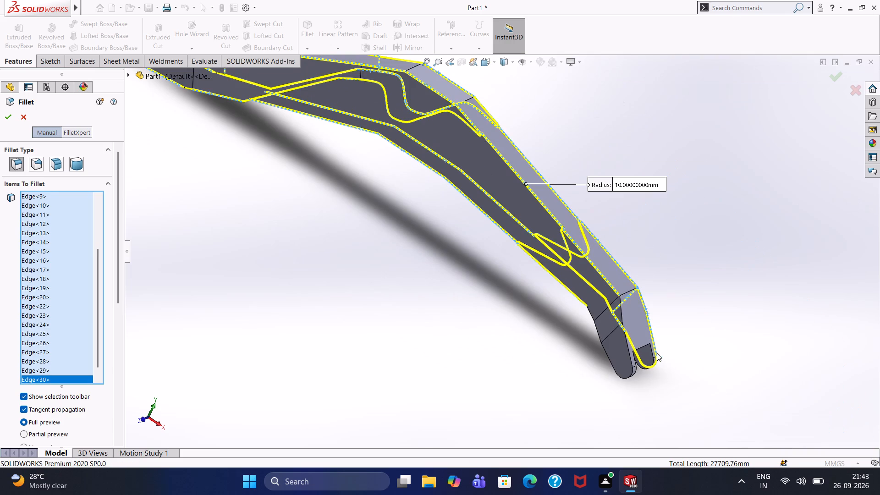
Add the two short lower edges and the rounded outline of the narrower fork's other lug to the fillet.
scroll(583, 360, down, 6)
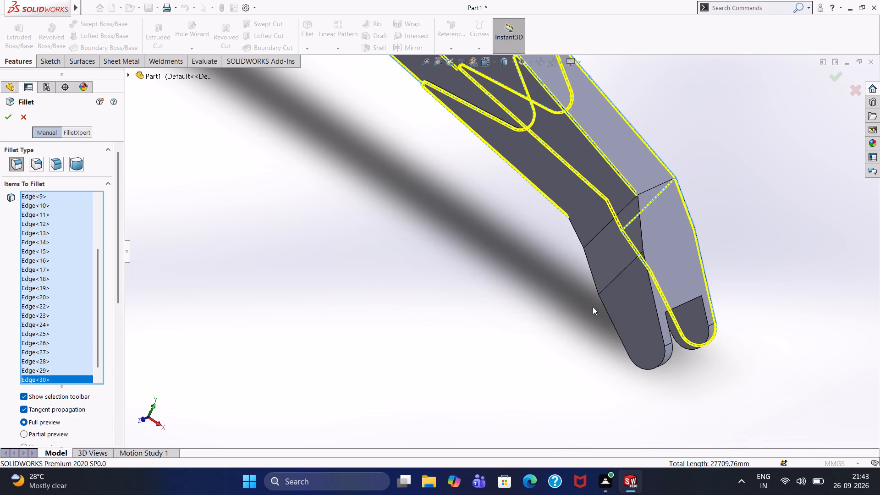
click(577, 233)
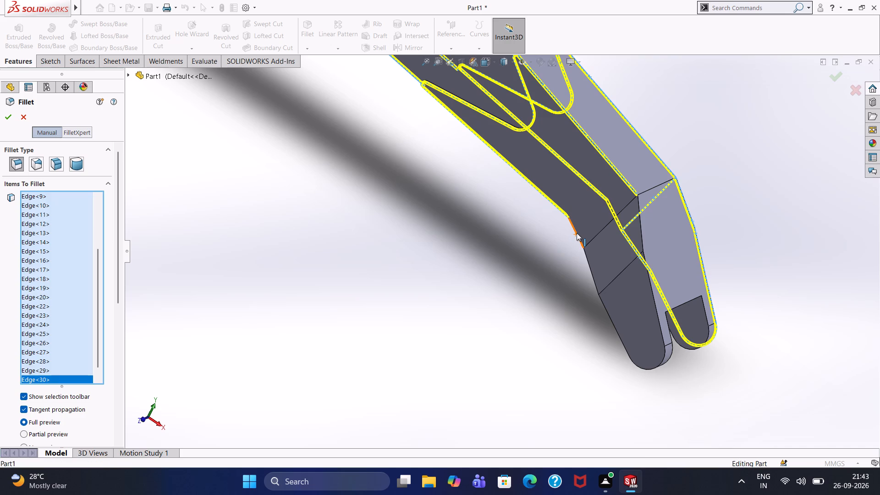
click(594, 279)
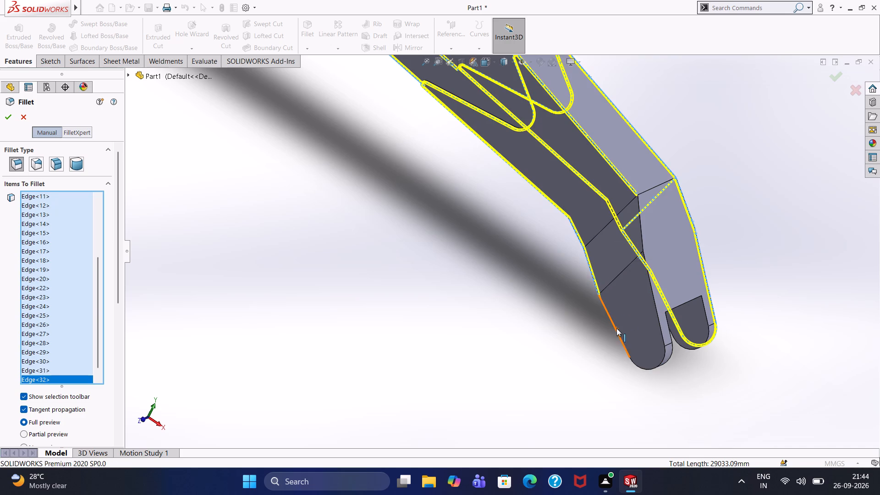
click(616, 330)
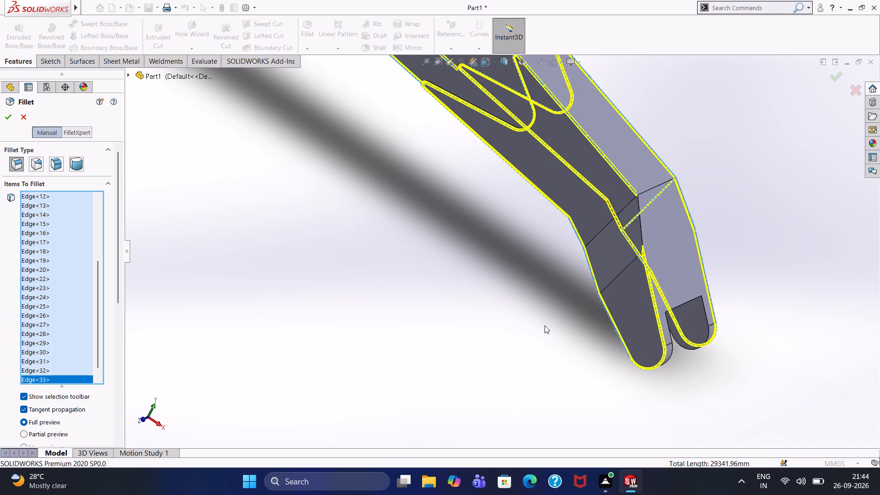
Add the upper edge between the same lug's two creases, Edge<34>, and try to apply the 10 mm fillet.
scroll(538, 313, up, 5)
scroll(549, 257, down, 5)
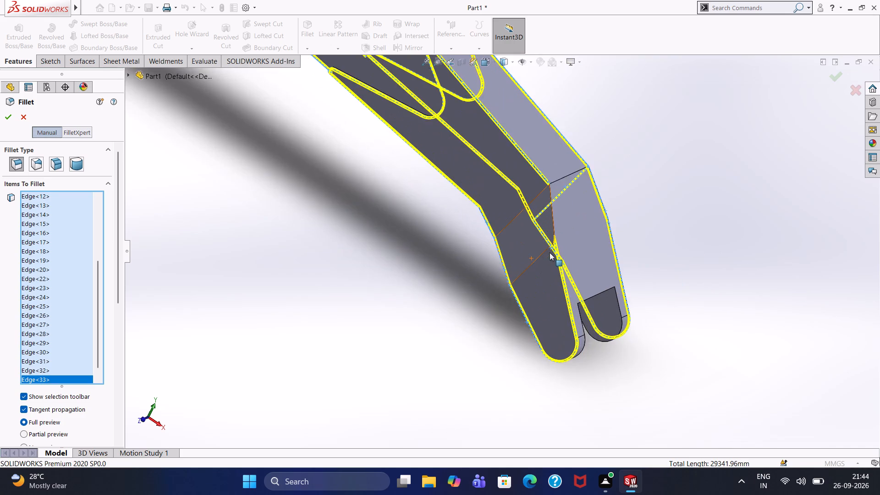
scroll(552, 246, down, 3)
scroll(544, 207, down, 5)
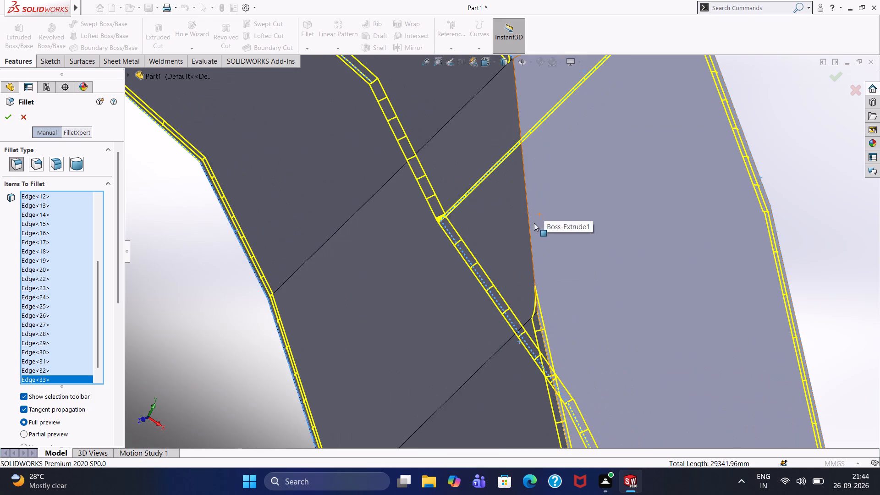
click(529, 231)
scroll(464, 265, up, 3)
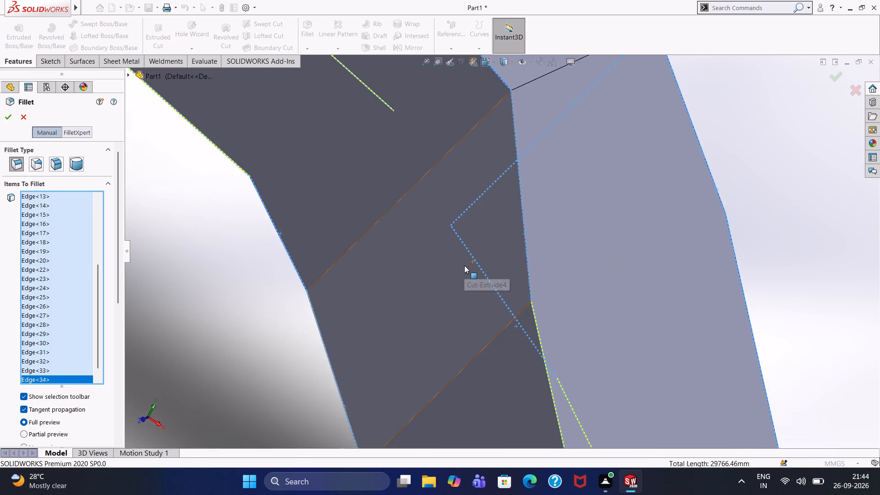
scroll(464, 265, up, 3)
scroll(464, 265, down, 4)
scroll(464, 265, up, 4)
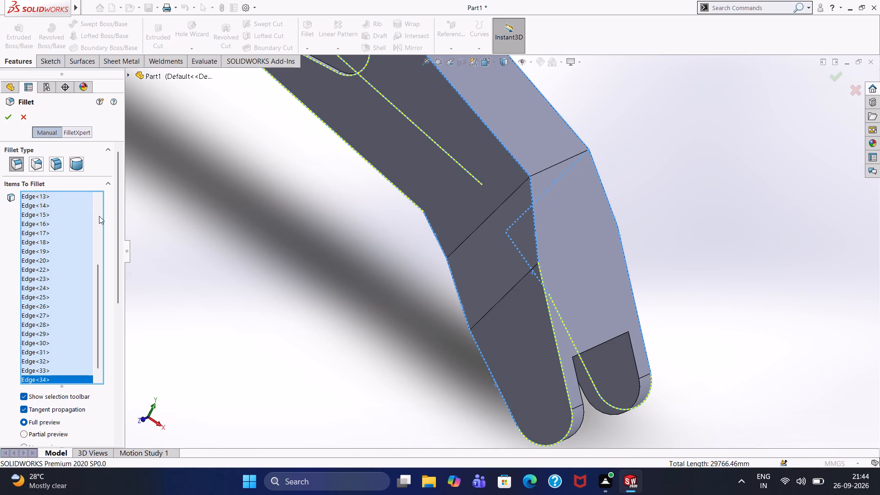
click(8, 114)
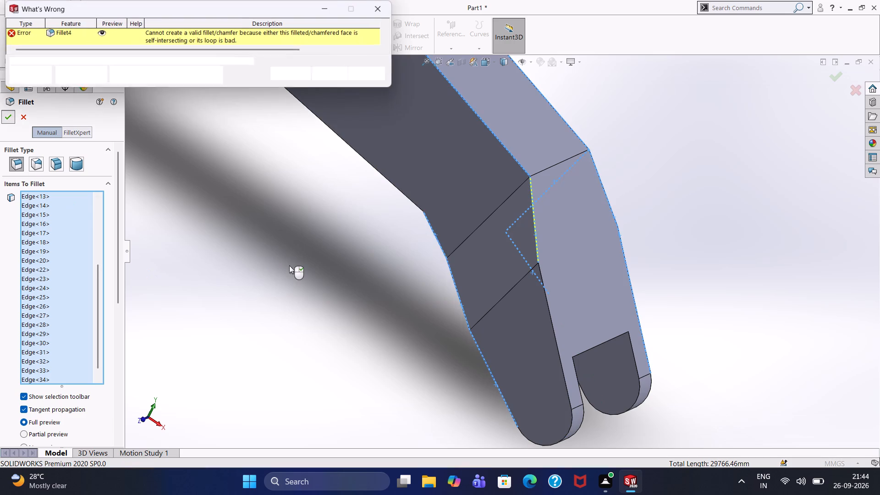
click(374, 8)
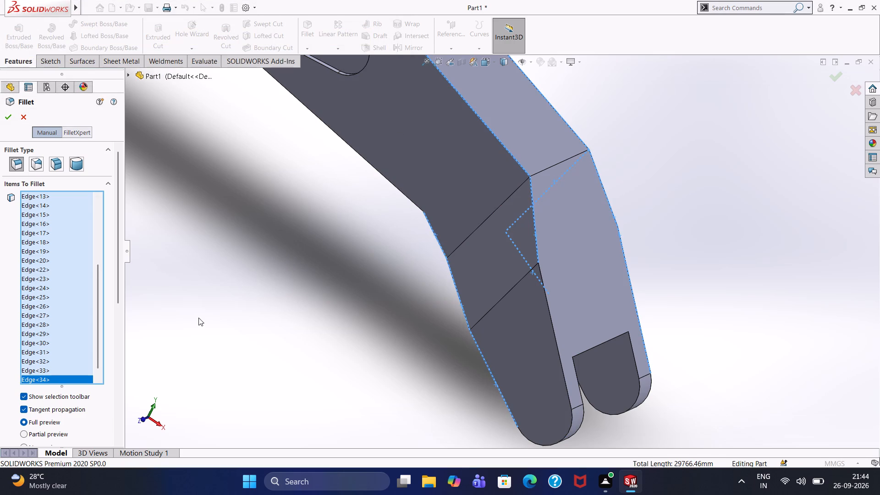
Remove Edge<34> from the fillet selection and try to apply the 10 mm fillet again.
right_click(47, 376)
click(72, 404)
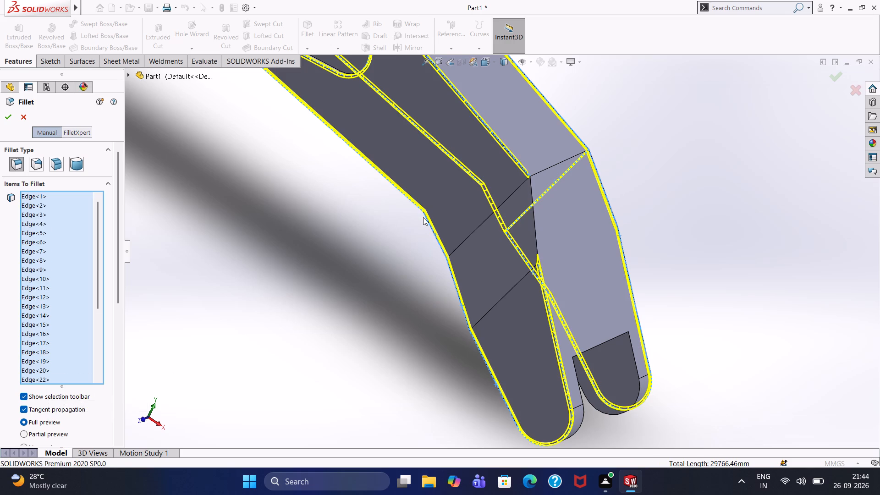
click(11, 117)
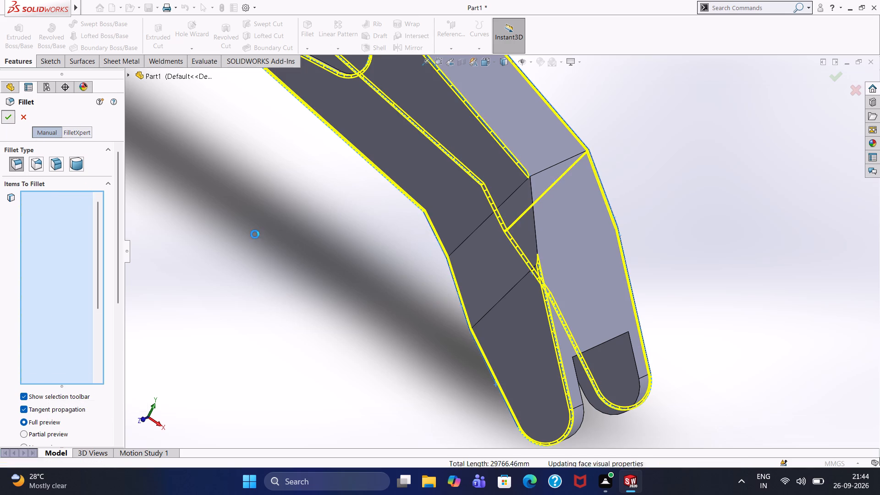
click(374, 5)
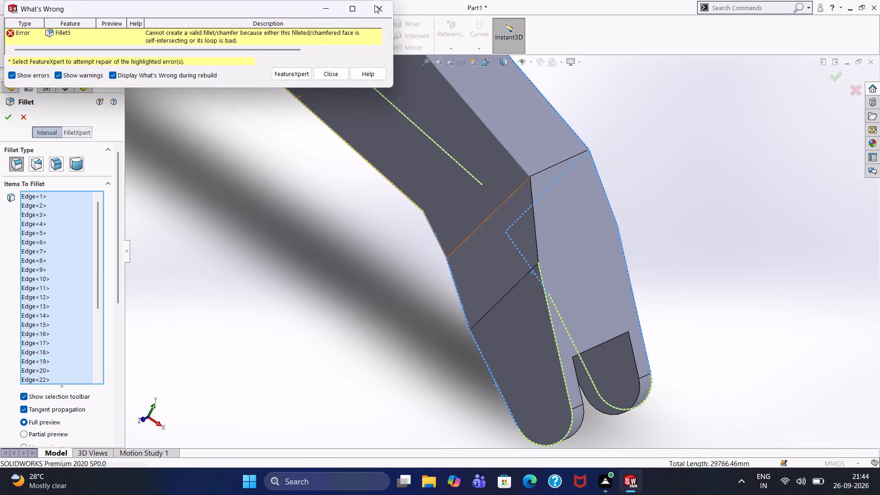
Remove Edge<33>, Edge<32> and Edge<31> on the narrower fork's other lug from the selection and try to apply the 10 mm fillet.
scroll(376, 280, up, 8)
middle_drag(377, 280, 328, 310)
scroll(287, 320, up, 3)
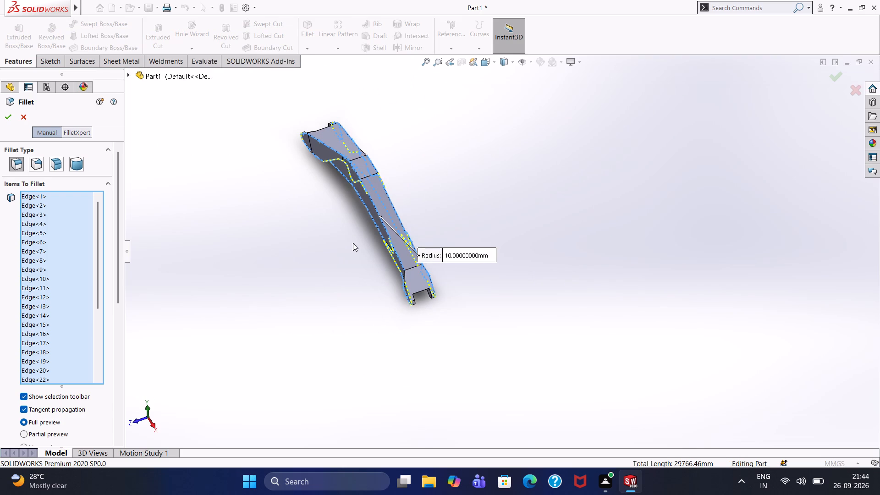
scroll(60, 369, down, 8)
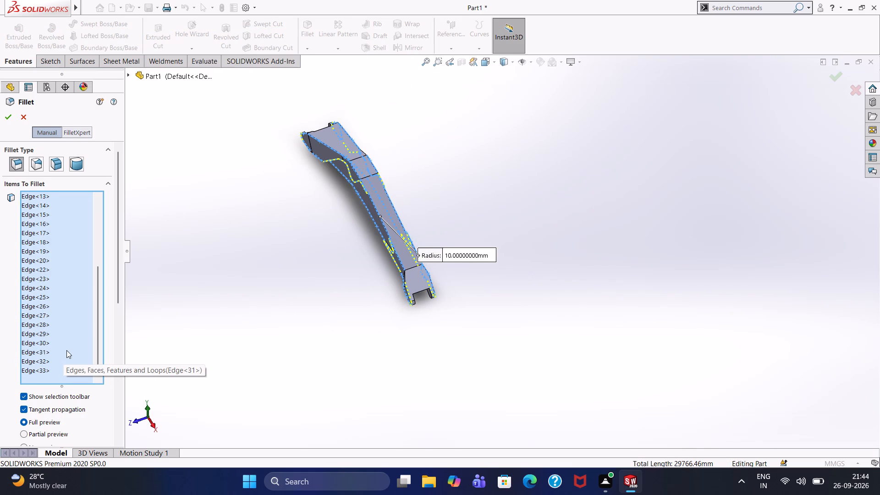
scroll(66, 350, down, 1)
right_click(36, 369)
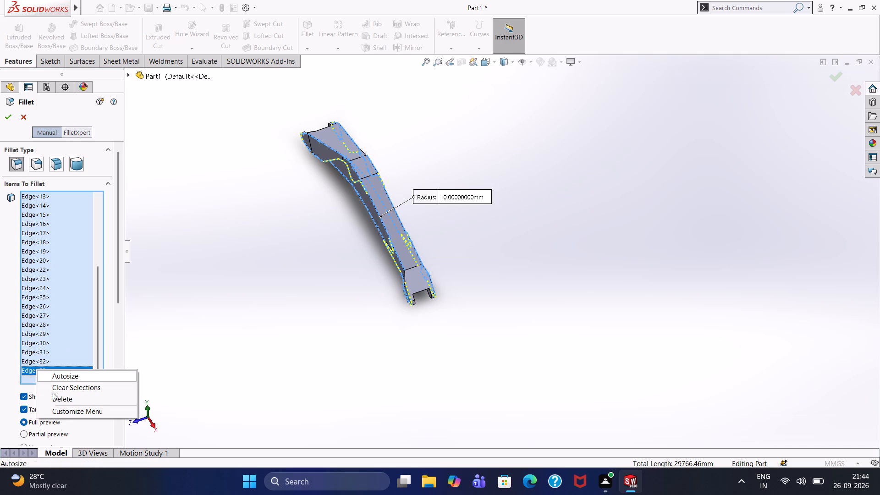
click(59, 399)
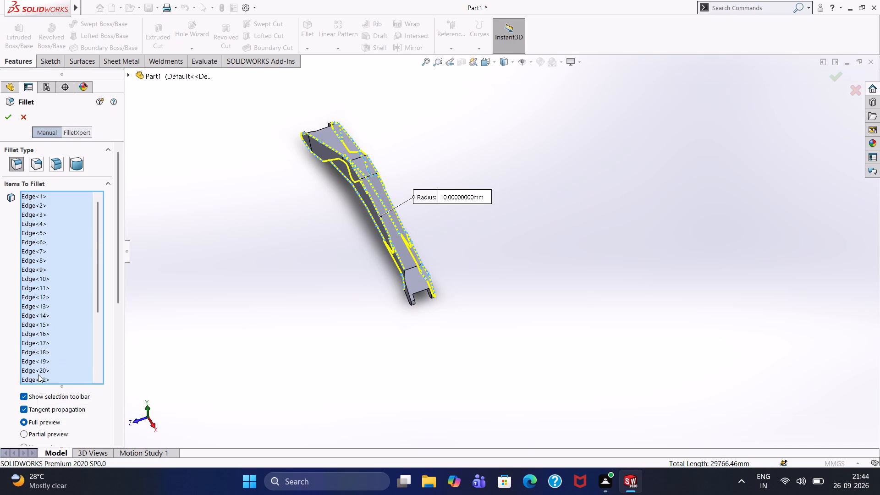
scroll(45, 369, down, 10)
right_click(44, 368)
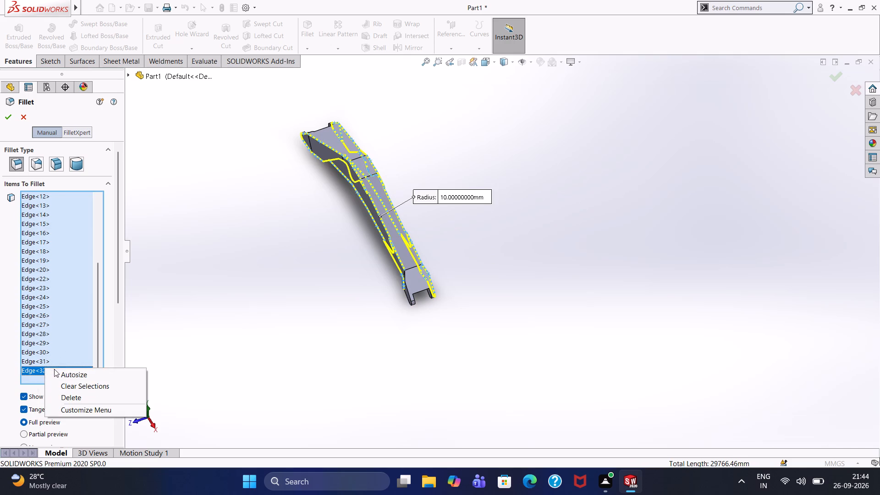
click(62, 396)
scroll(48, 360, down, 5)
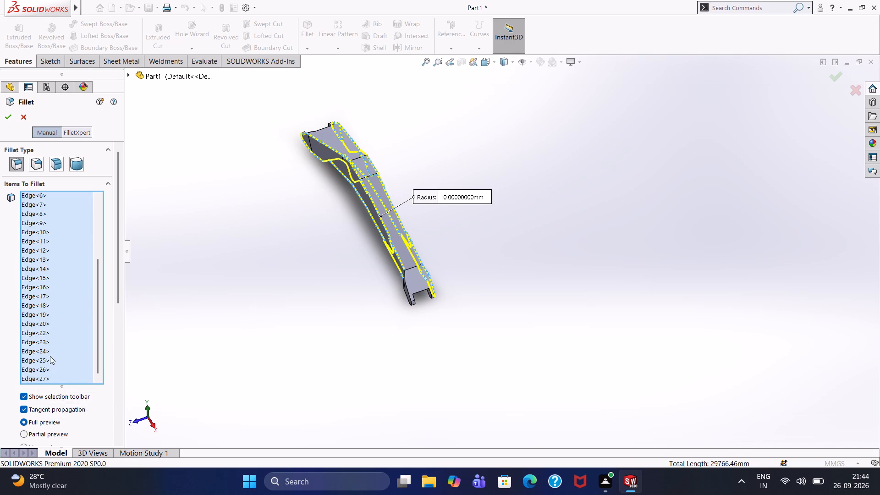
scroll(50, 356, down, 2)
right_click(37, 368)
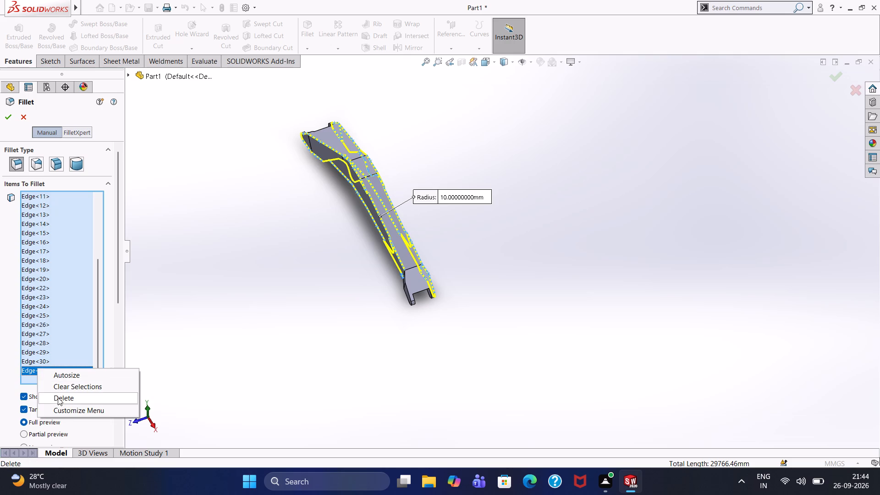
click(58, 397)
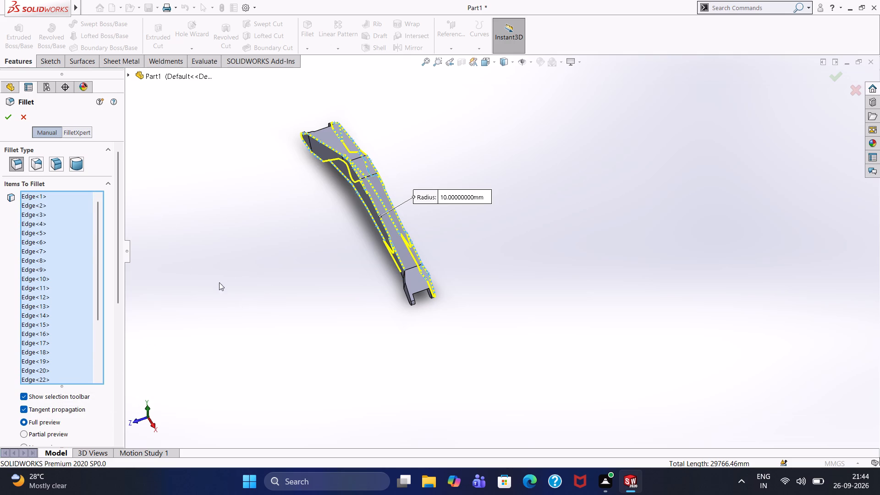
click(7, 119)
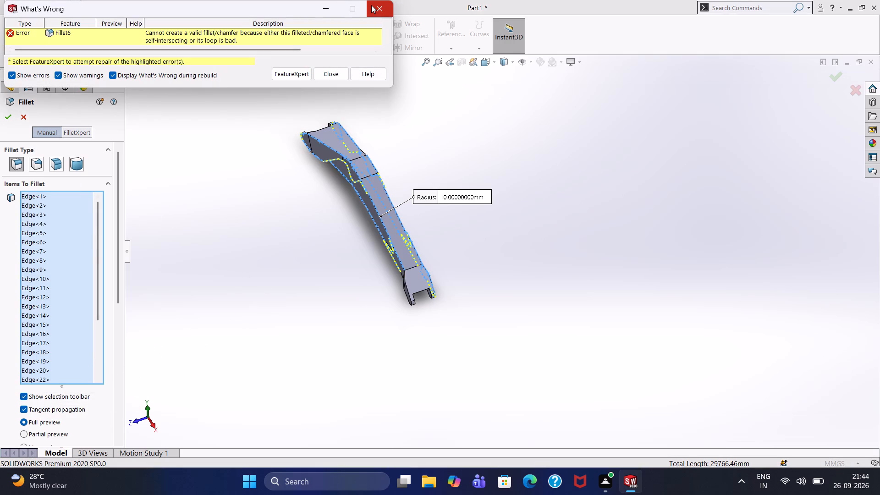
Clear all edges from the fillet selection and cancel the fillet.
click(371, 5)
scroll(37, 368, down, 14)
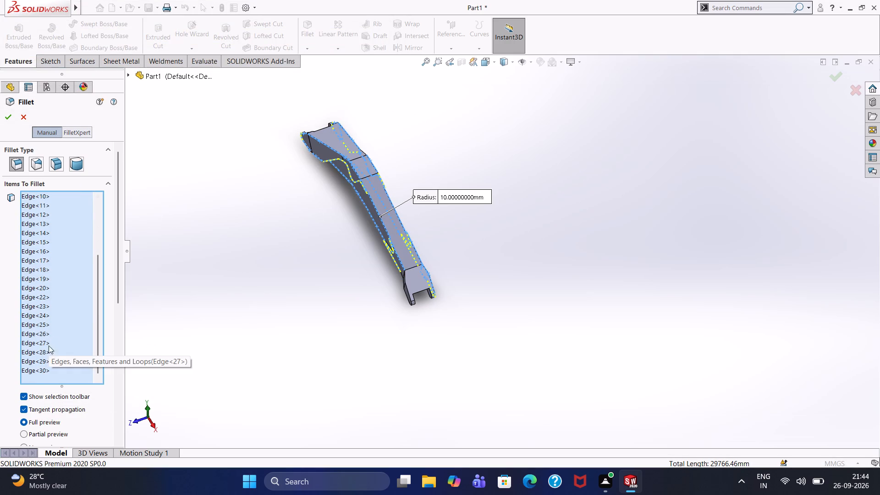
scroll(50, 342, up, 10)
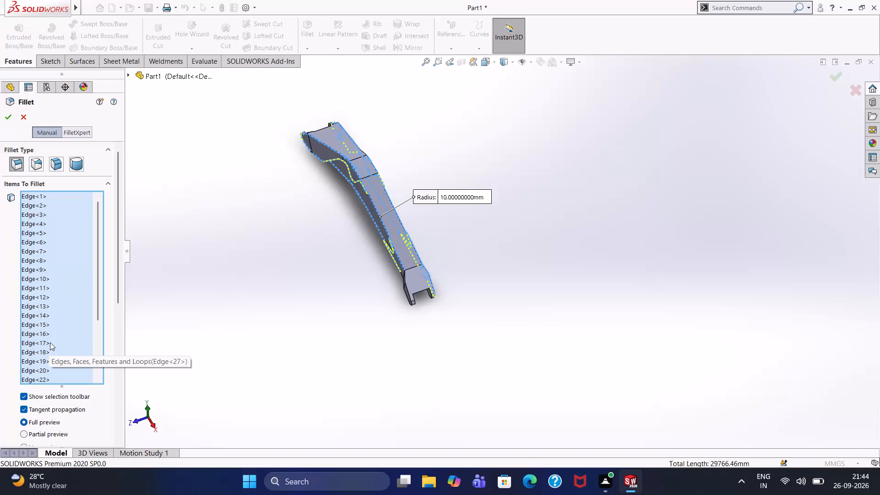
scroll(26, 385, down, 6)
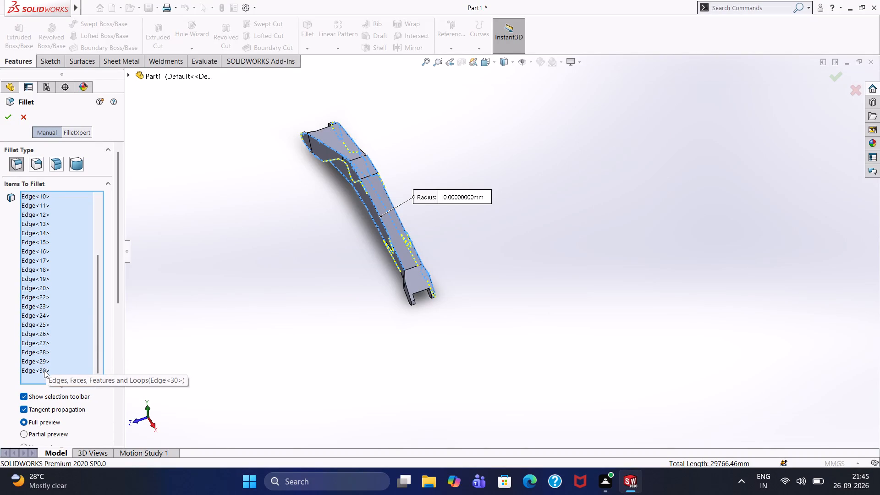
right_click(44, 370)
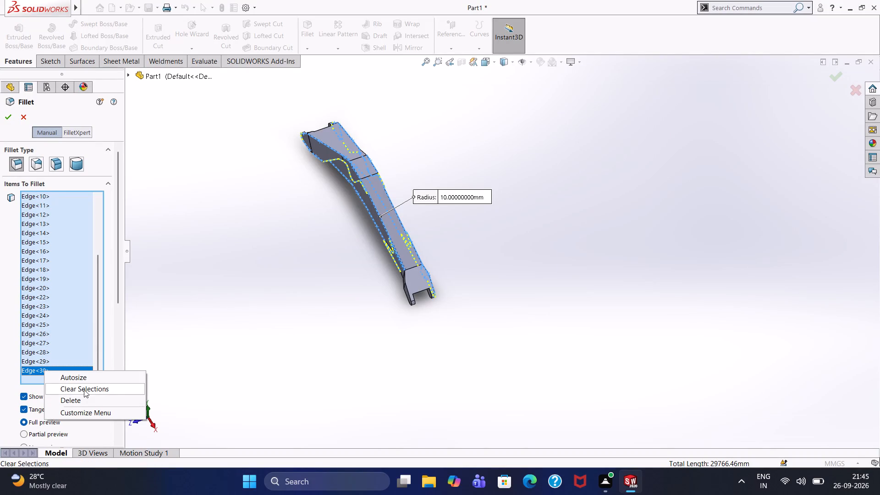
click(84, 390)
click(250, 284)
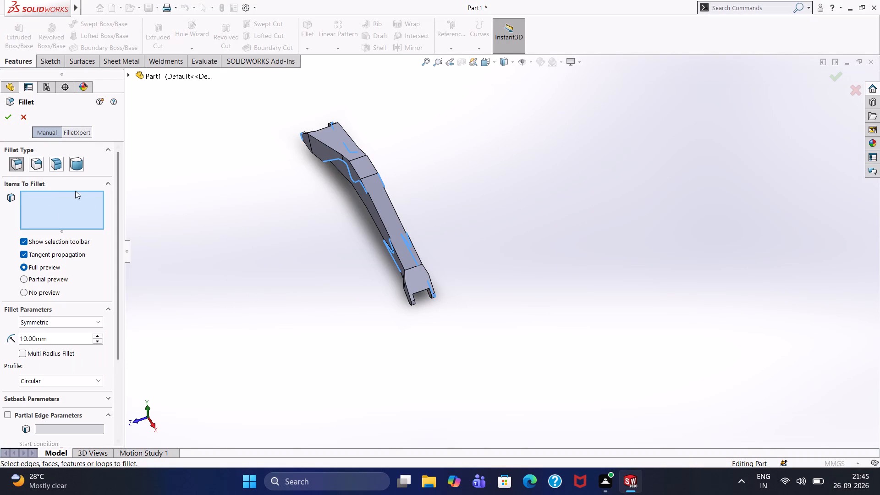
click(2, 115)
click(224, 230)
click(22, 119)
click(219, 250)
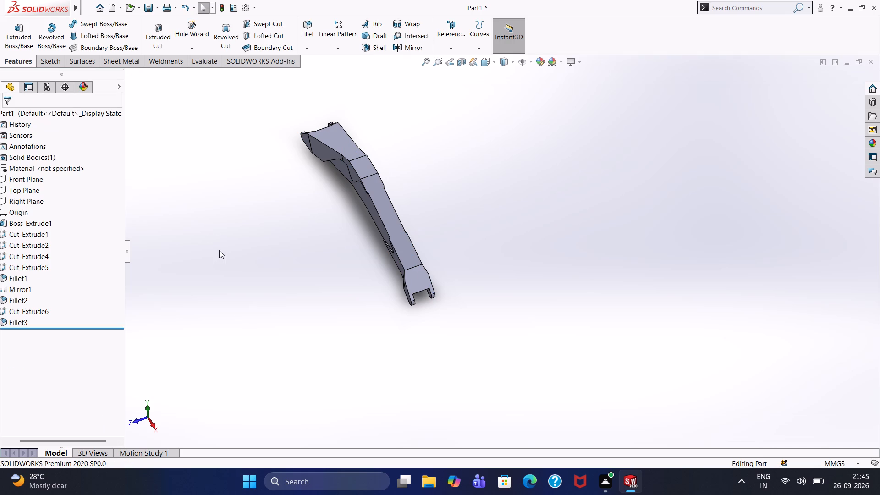
Begin a new 10 mm fillet and select the six upper edges of the near side, from the wider fork end to the narrower fork's crease.
scroll(253, 262, up, 3)
scroll(350, 243, up, 3)
scroll(350, 243, down, 4)
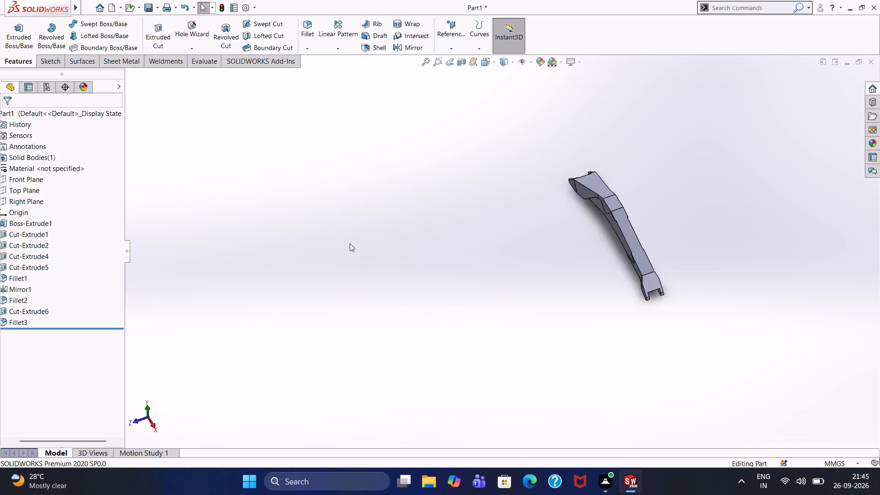
scroll(350, 243, down, 3)
key(ctrl+7)
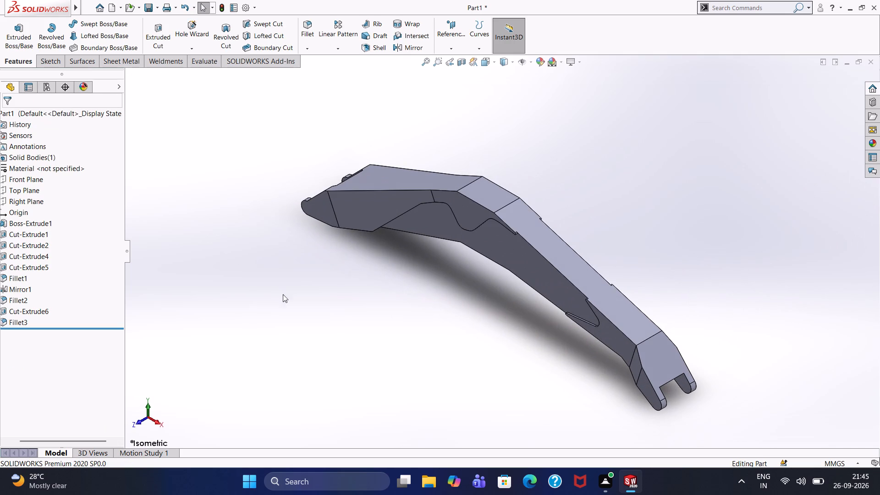
scroll(439, 277, down, 5)
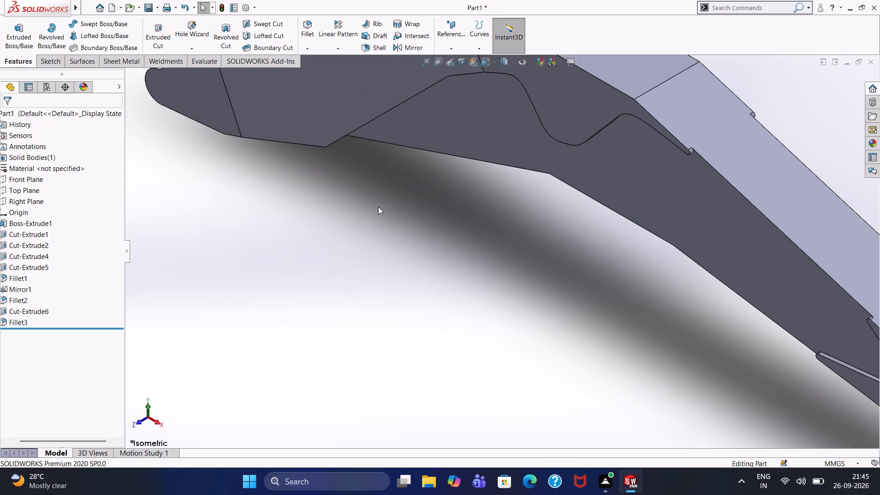
scroll(378, 207, up, 3)
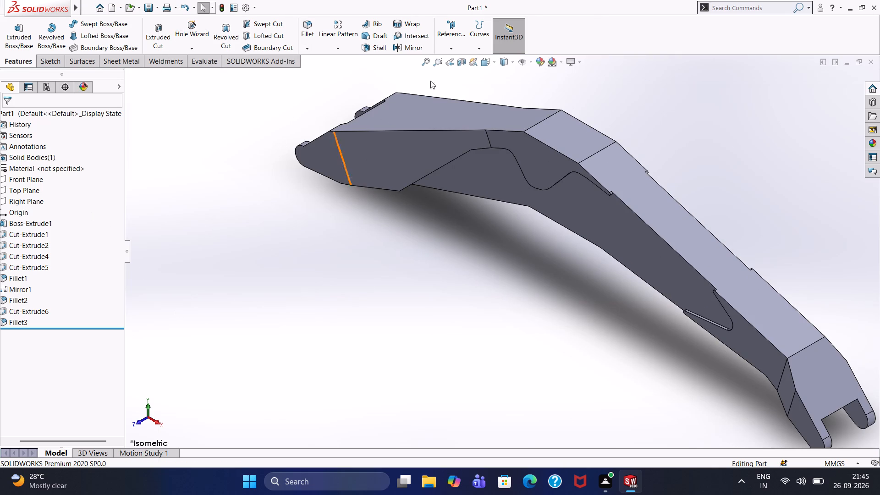
scroll(460, 202, down, 2)
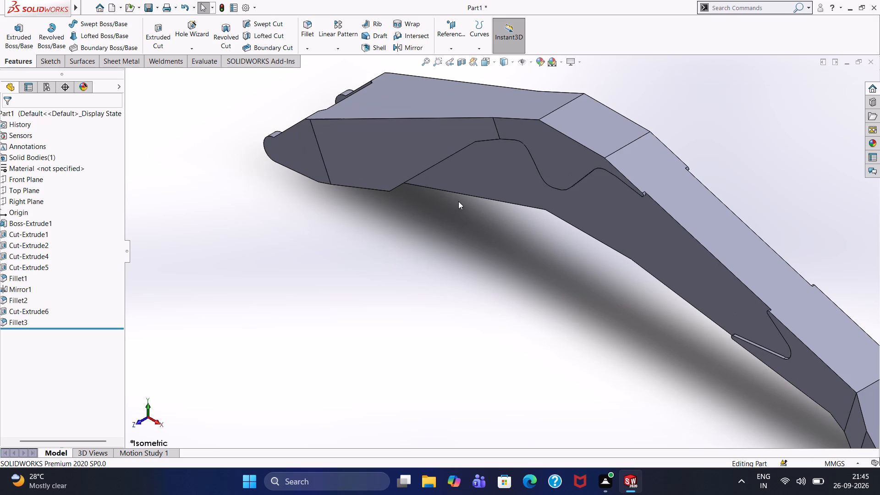
scroll(501, 210, up, 2)
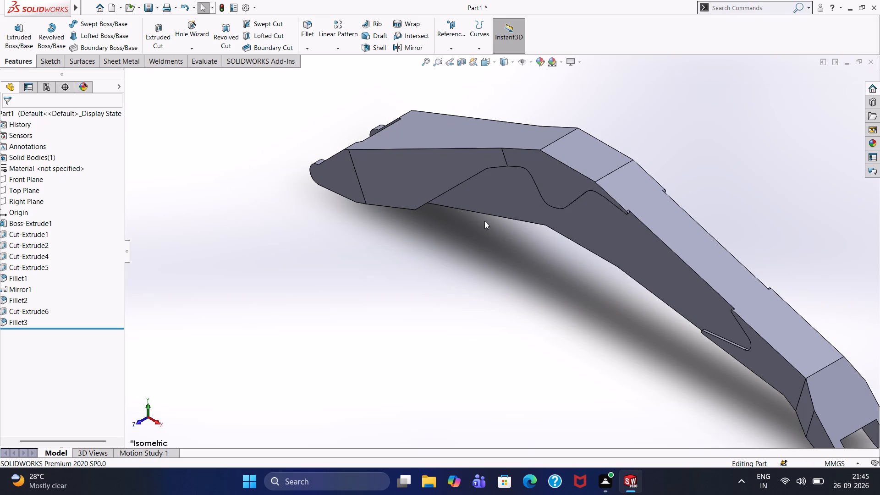
right_click(468, 225)
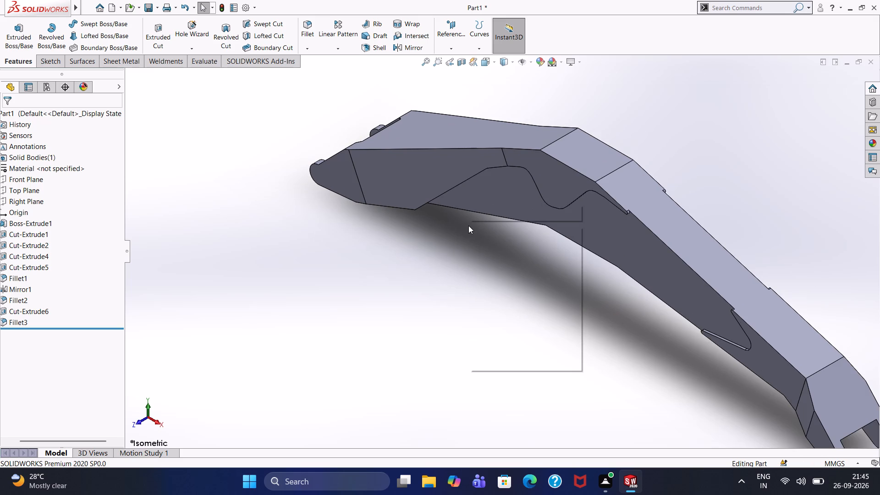
click(266, 153)
click(307, 31)
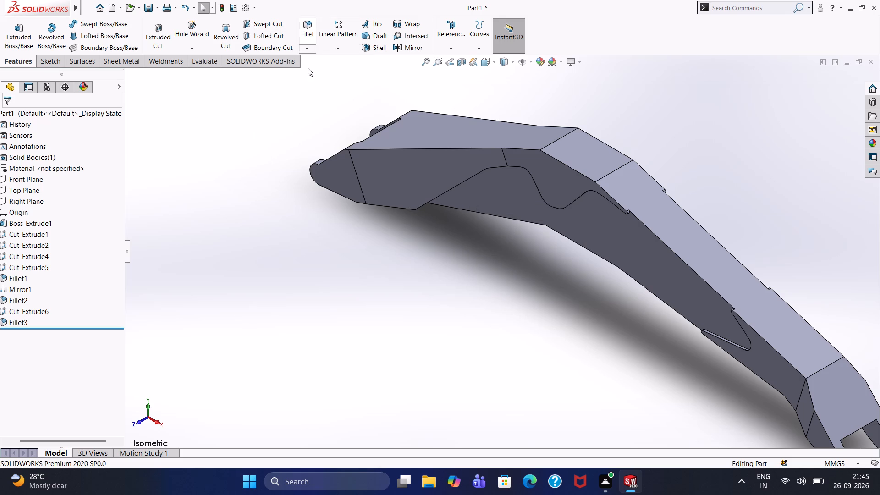
click(445, 148)
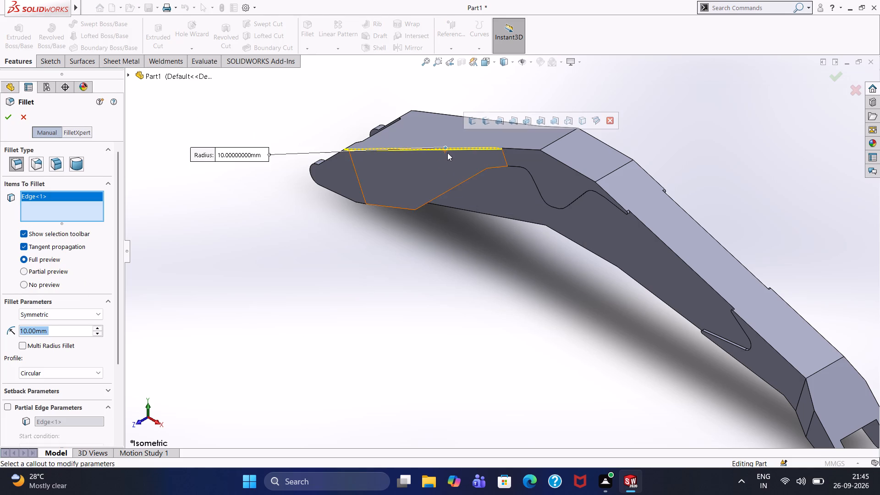
click(521, 148)
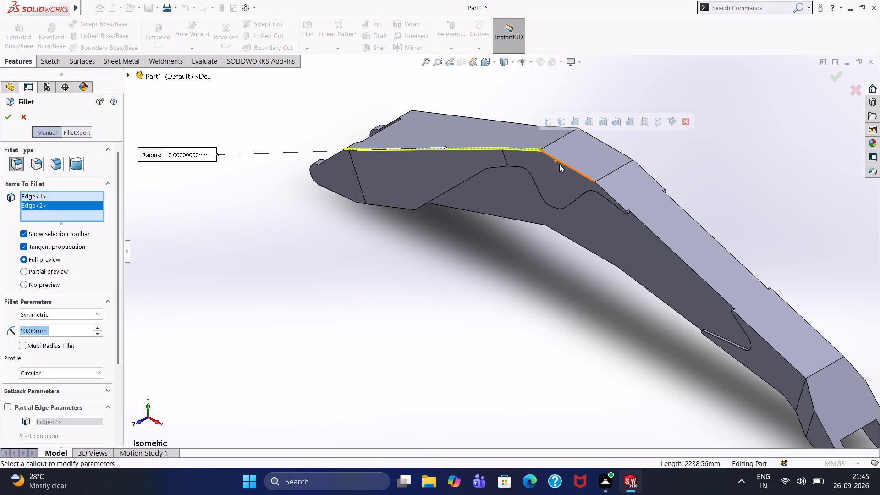
click(563, 163)
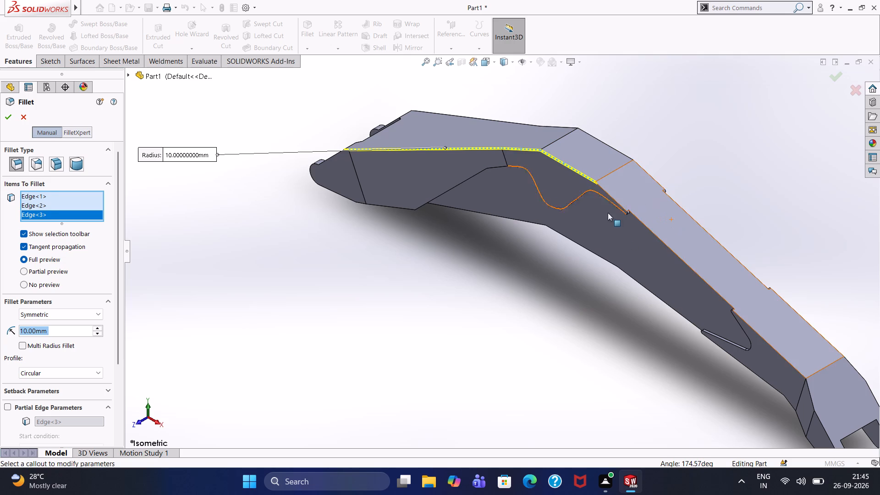
click(617, 201)
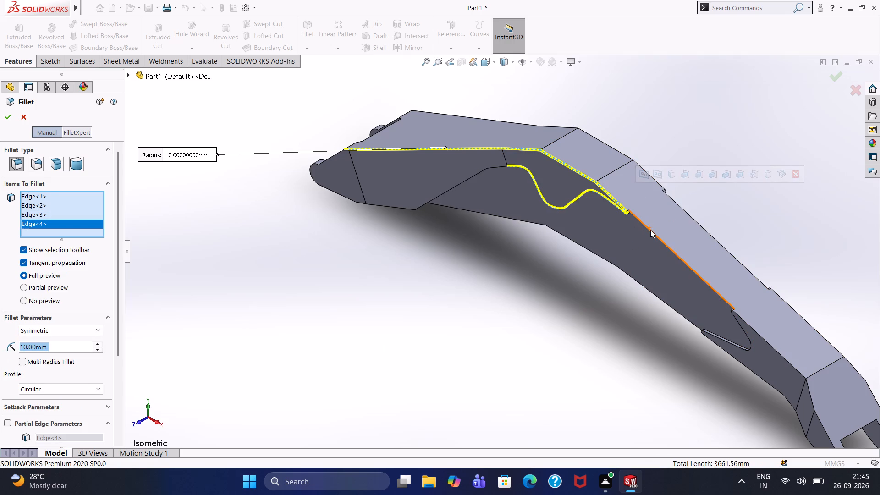
click(650, 230)
scroll(665, 258, down, 2)
scroll(773, 435, up, 2)
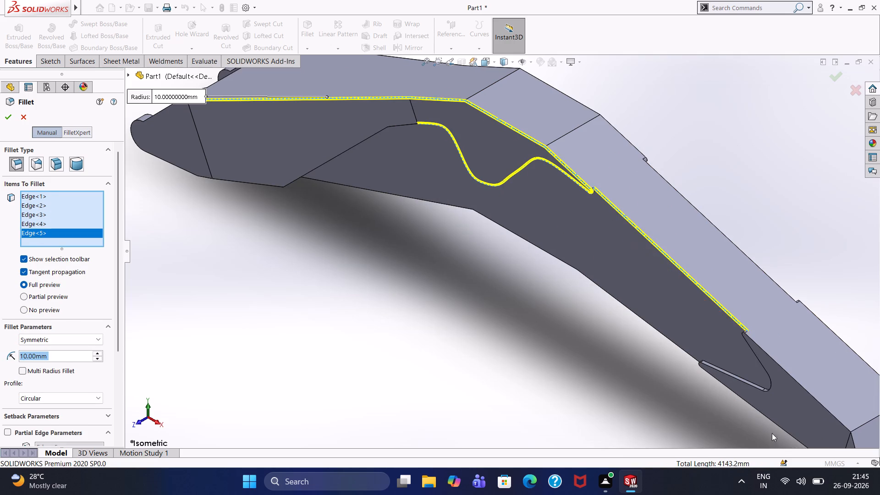
scroll(772, 433, up, 1)
scroll(616, 302, down, 1)
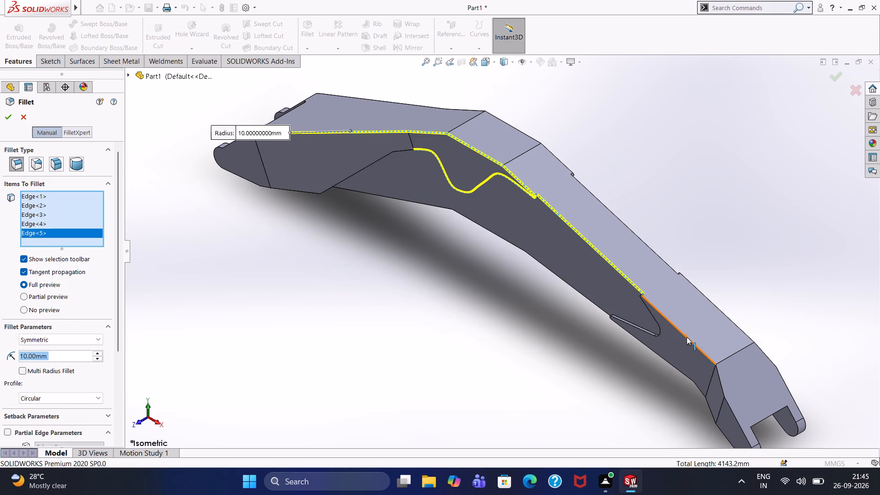
click(687, 337)
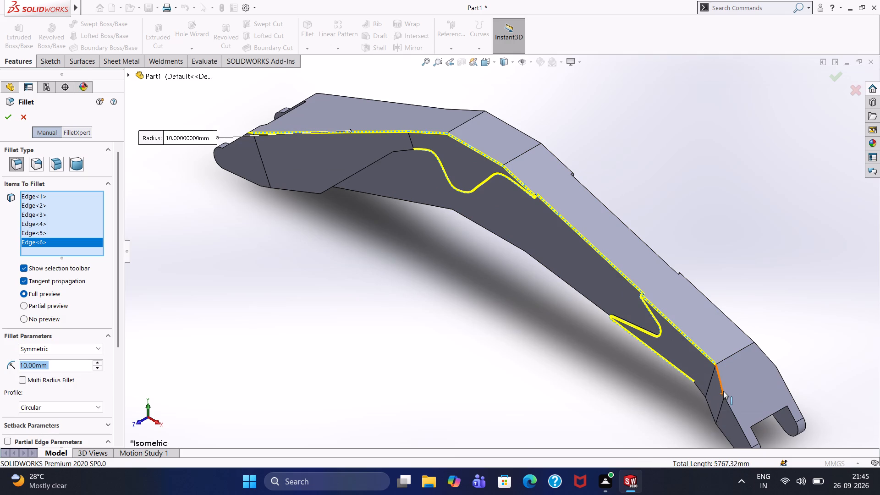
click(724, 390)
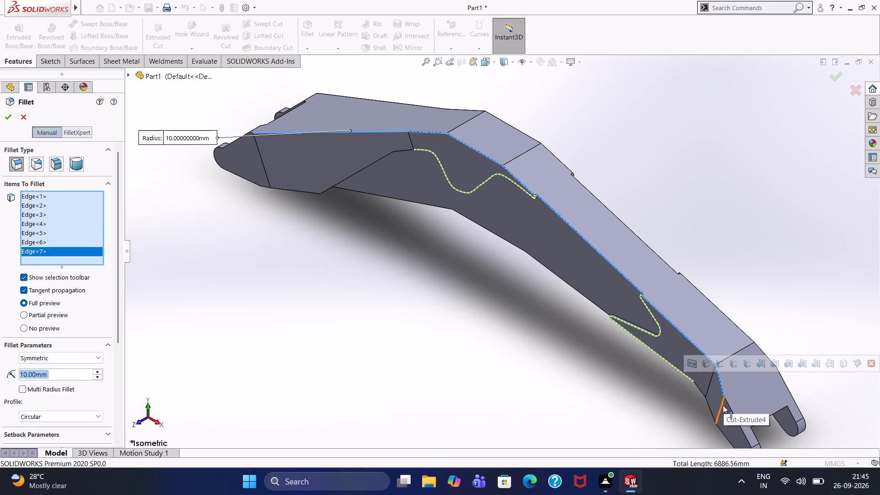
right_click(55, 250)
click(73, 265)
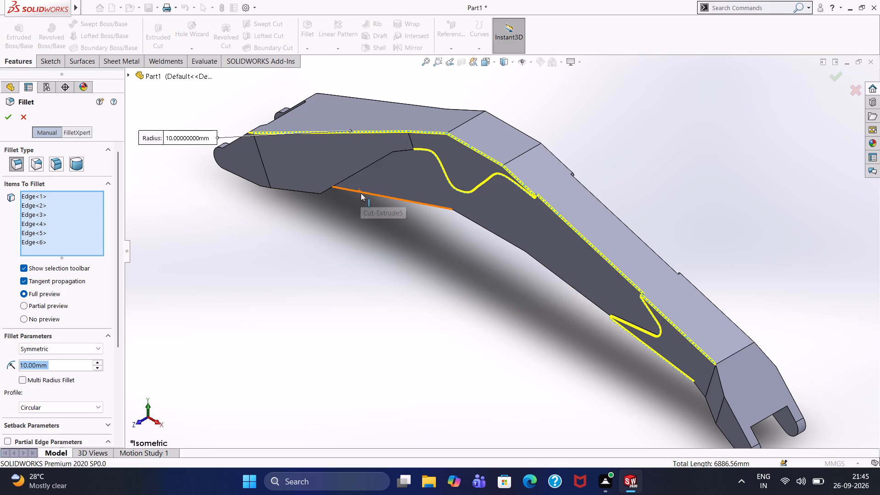
Add the near side's three lower edges in the middle section and the recess's sloped boundary, and try to apply the 10 mm fillet.
click(378, 197)
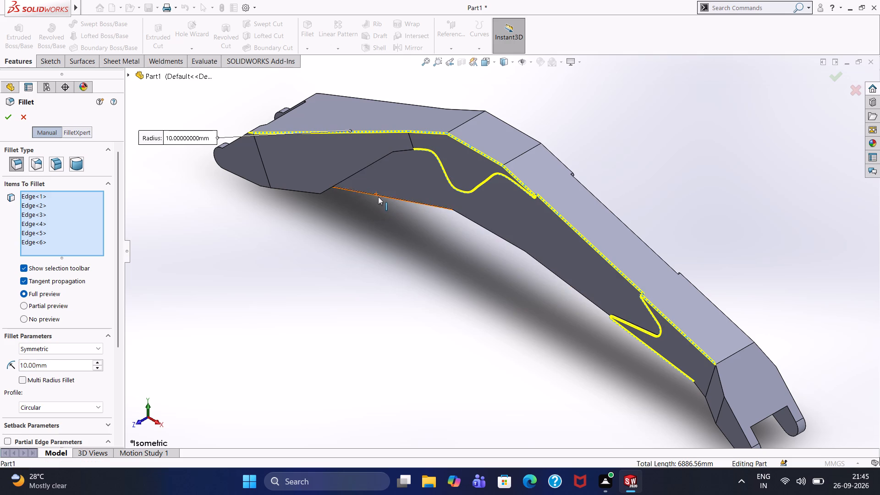
click(365, 168)
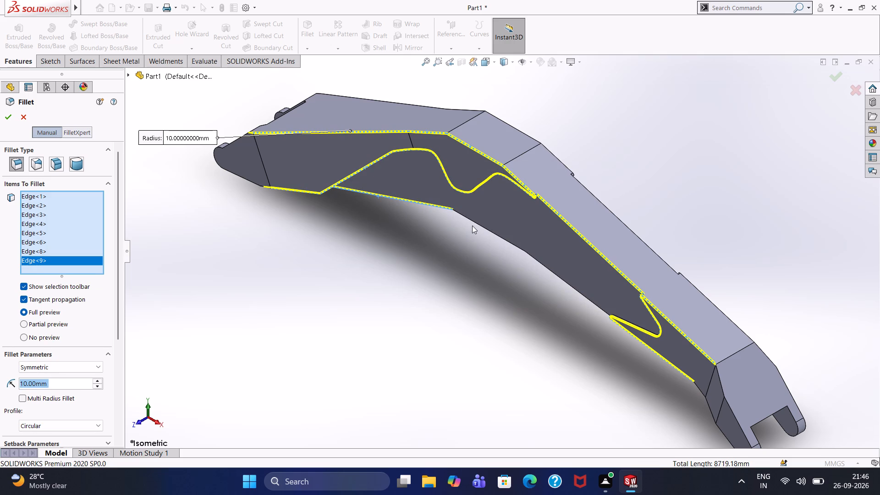
click(476, 224)
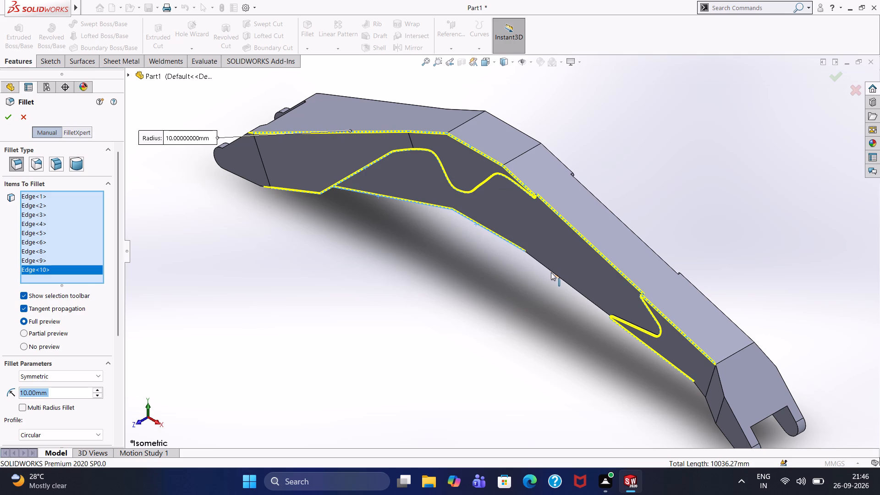
click(552, 272)
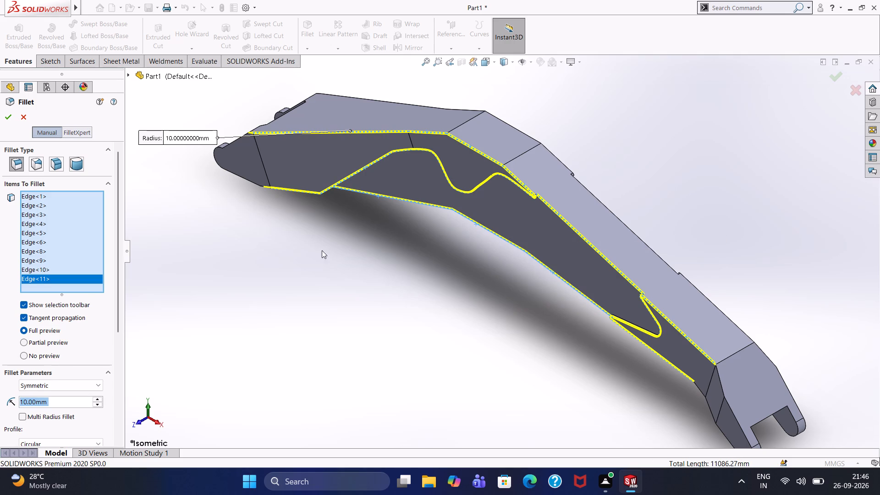
click(11, 116)
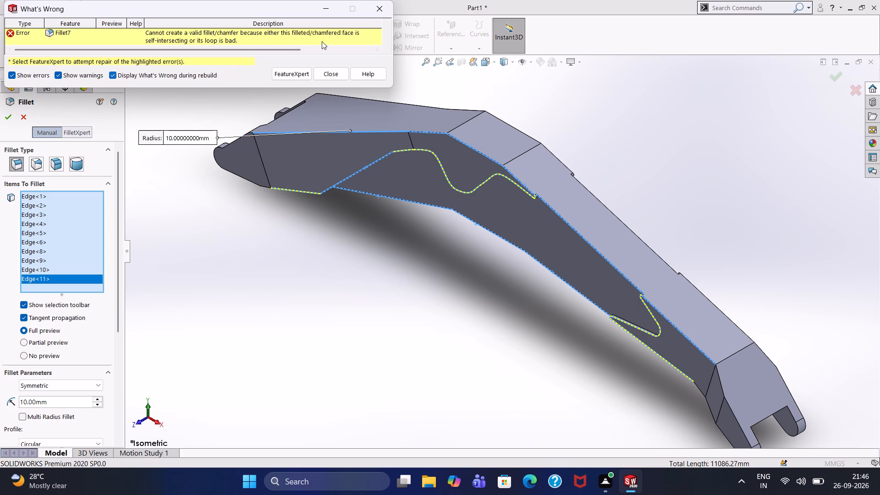
click(378, 13)
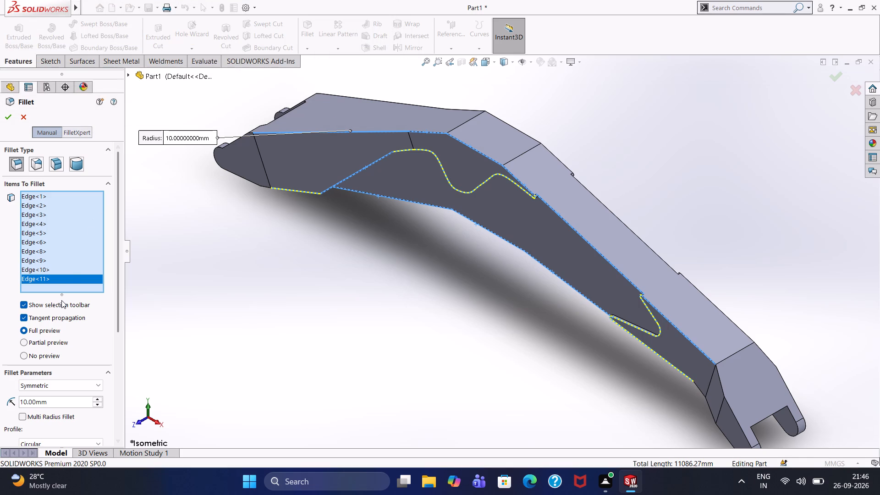
Remove Edge<11>, the last lower edge before the small recess, from the selection and try to apply the 10 mm fillet again.
right_click(59, 276)
click(88, 300)
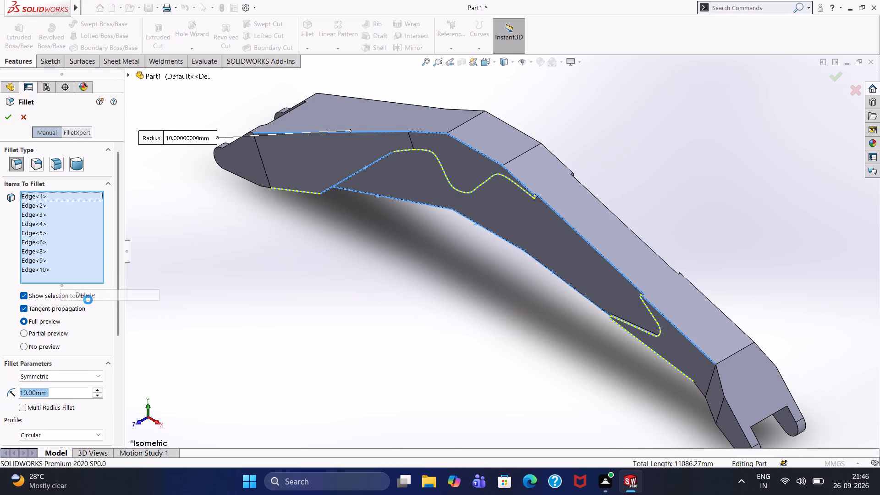
click(1, 115)
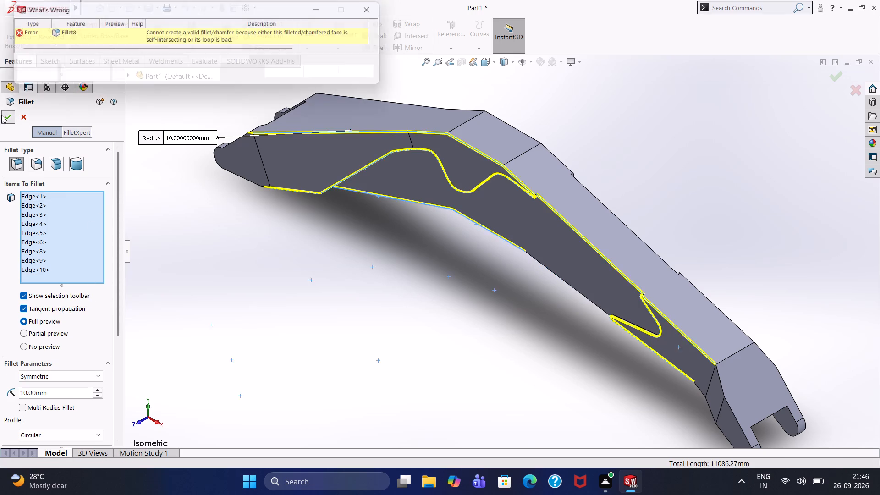
click(381, 12)
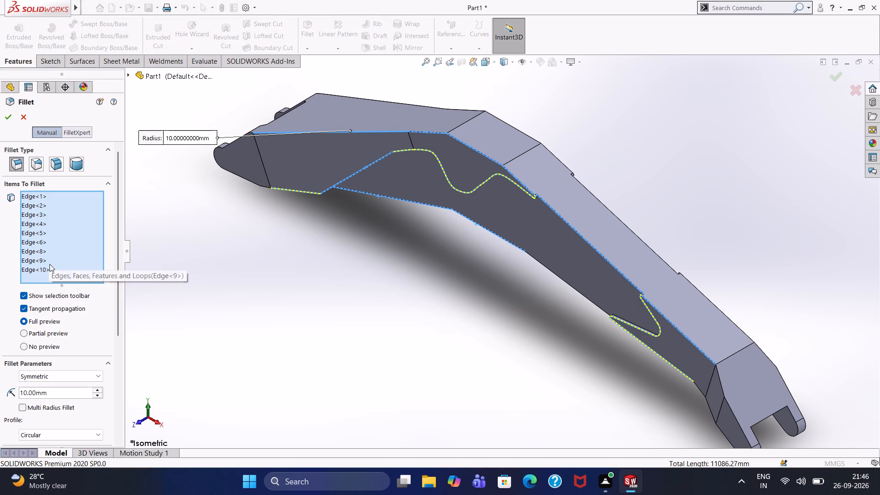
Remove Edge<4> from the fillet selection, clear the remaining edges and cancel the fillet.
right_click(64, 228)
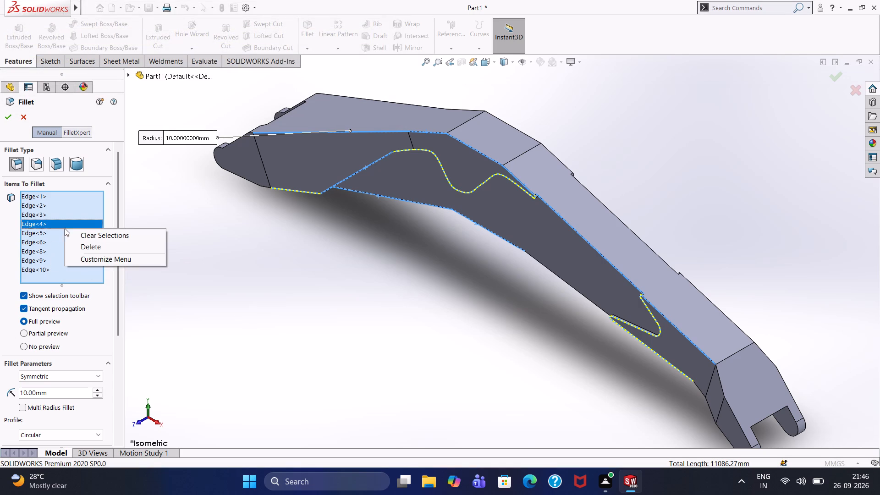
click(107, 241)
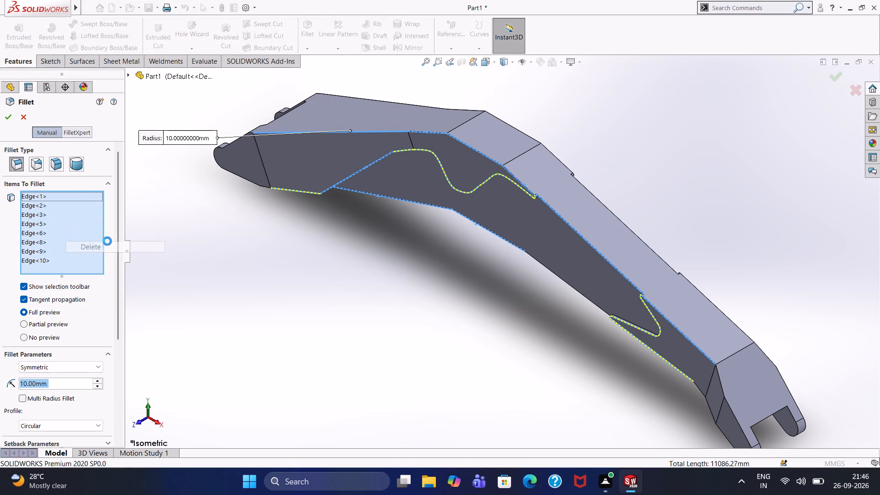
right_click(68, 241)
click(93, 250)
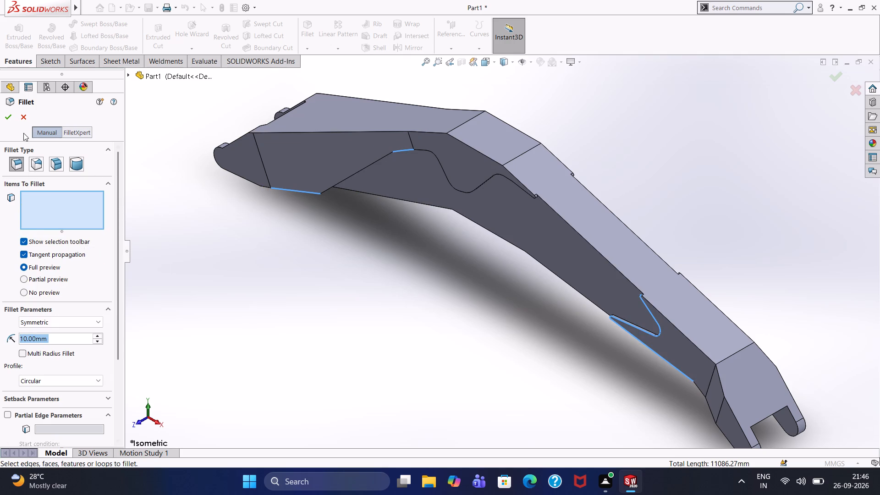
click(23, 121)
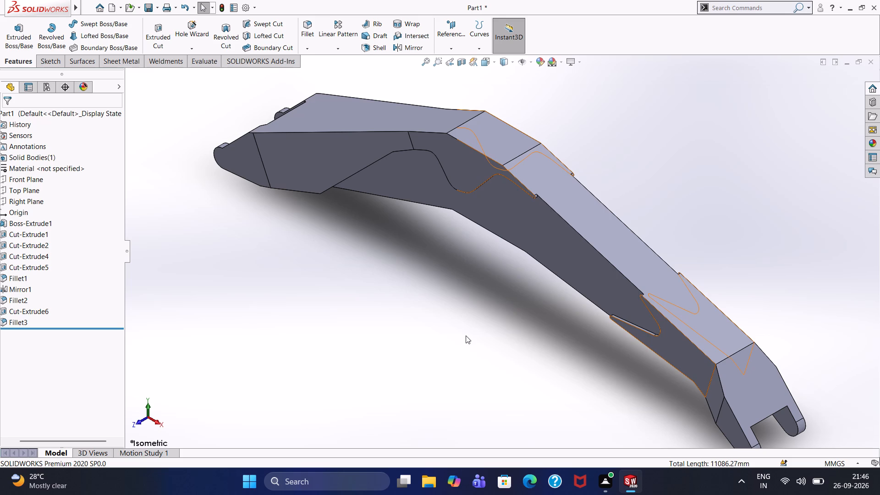
Examine the arm's side profile, recesses and both fork ends from several angles and square to the side.
scroll(465, 335, up, 2)
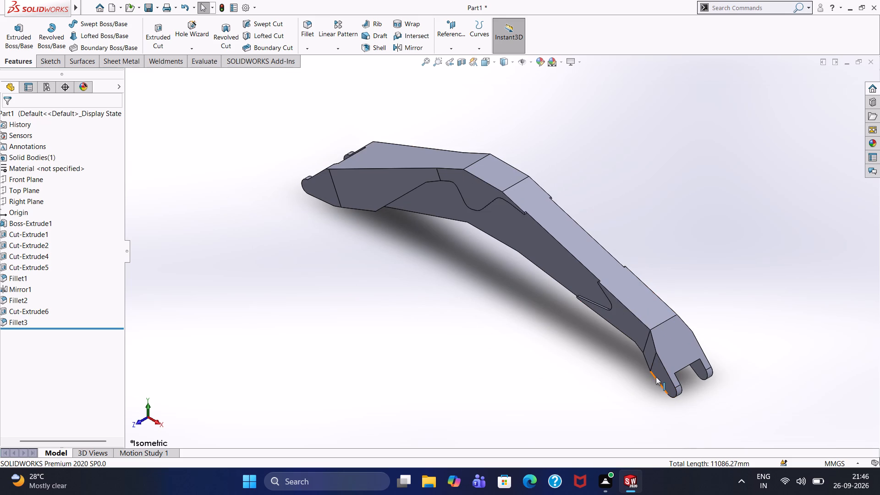
click(660, 373)
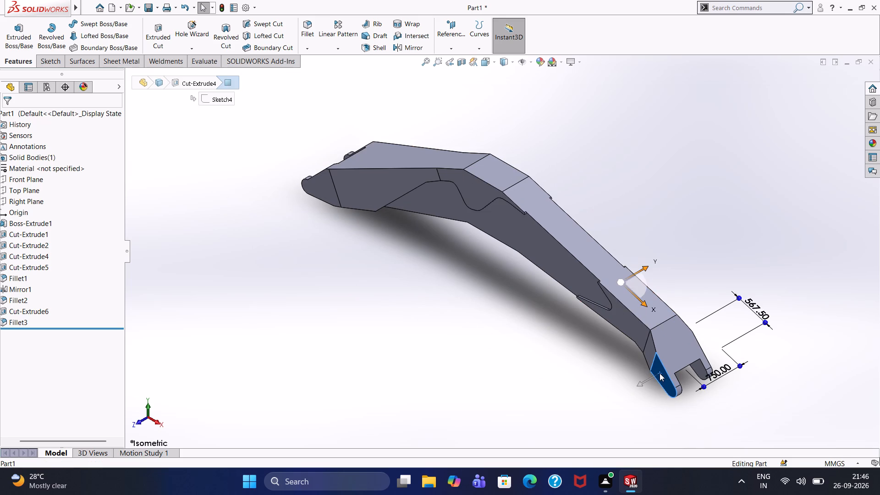
key(ctrl+8)
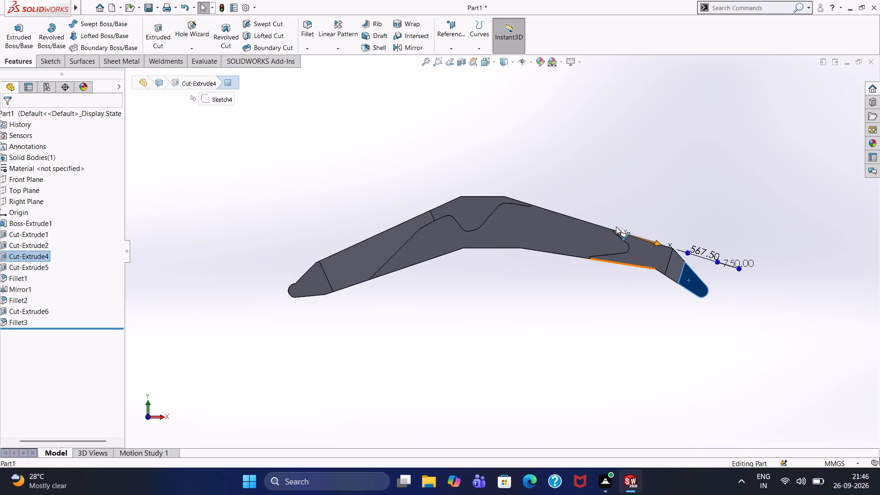
click(588, 169)
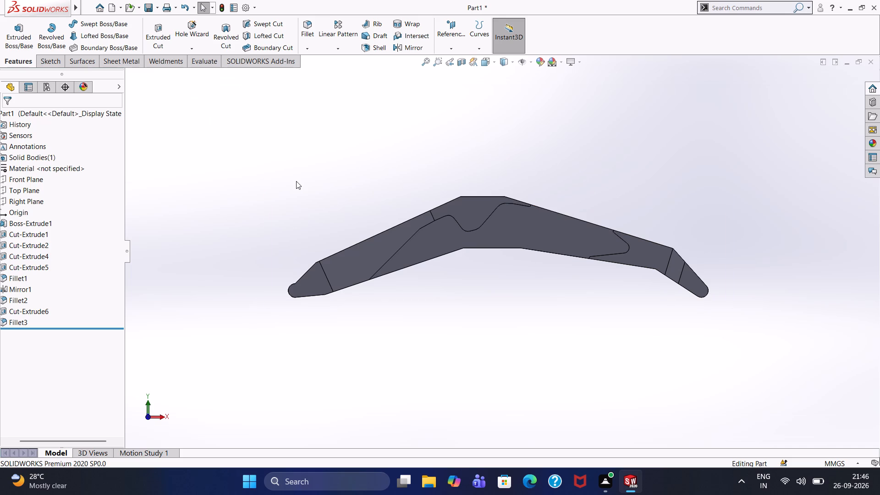
middle_drag(296, 181, 484, 201)
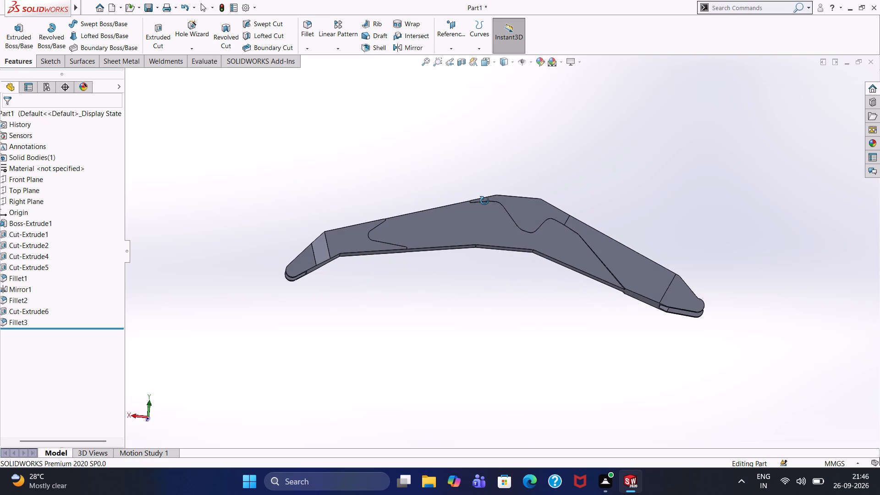
middle_drag(484, 201, 488, 220)
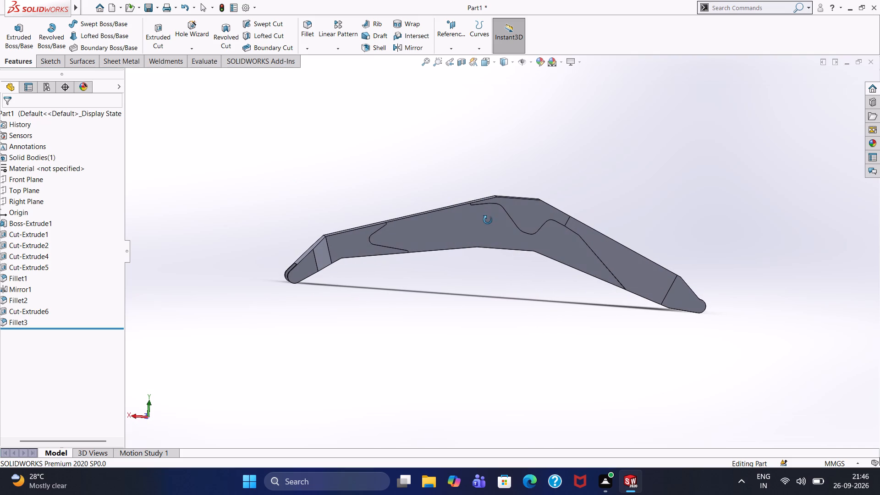
middle_drag(488, 220, 335, 251)
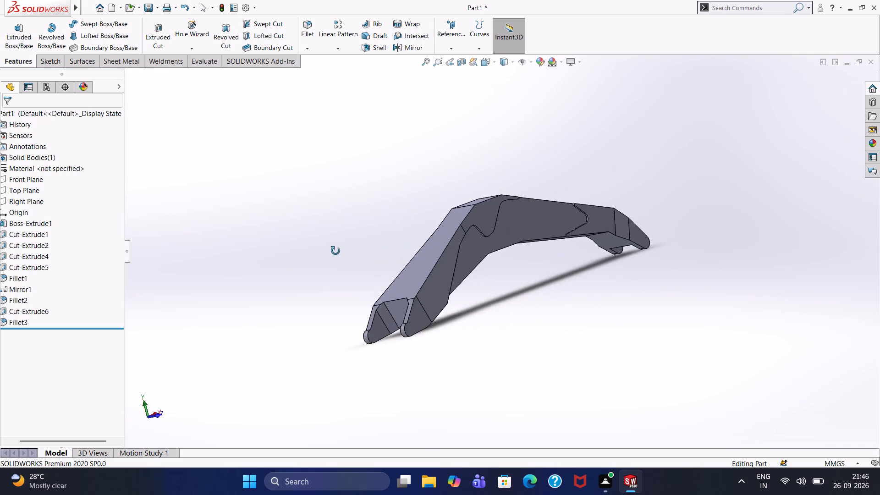
middle_drag(335, 251, 276, 257)
middle_click(276, 257)
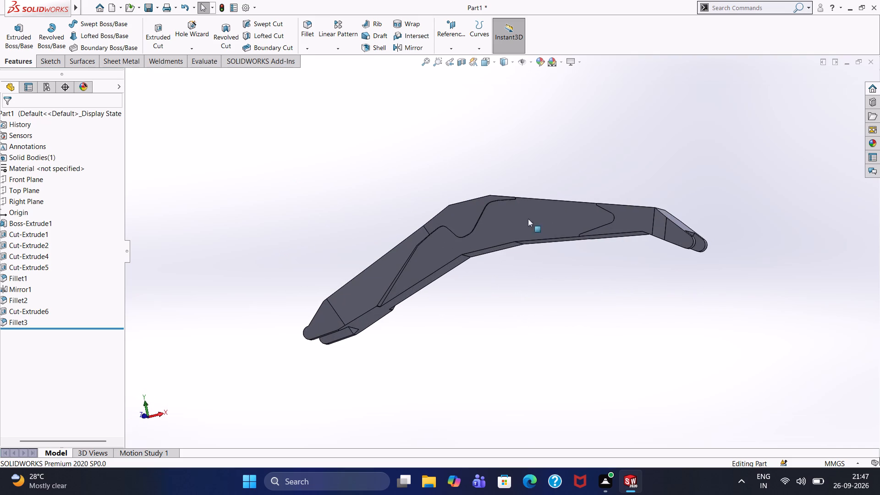
click(676, 232)
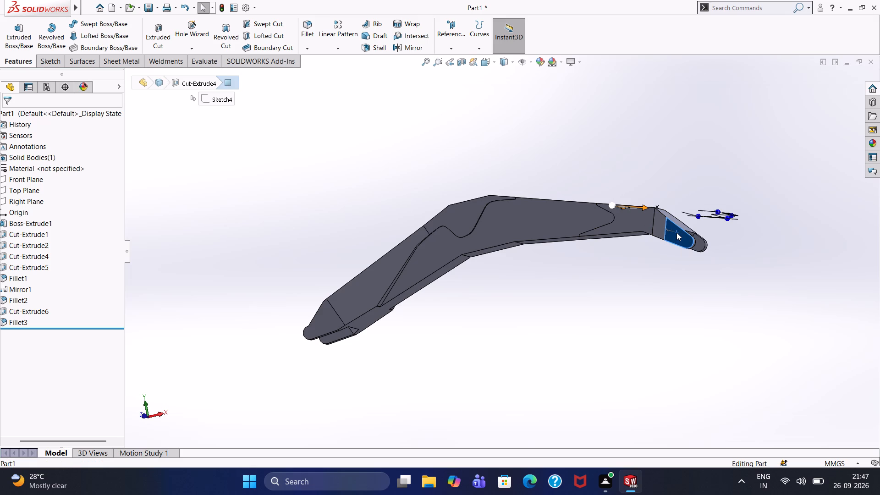
key(ctrl+8)
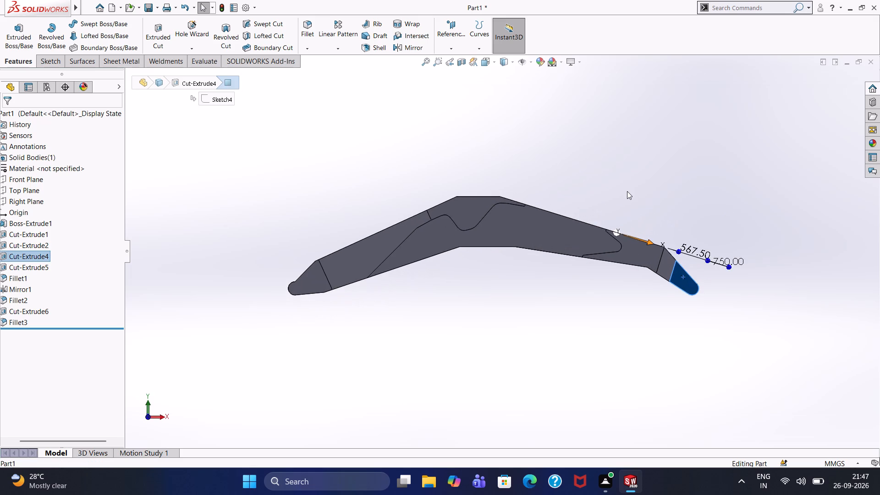
click(627, 191)
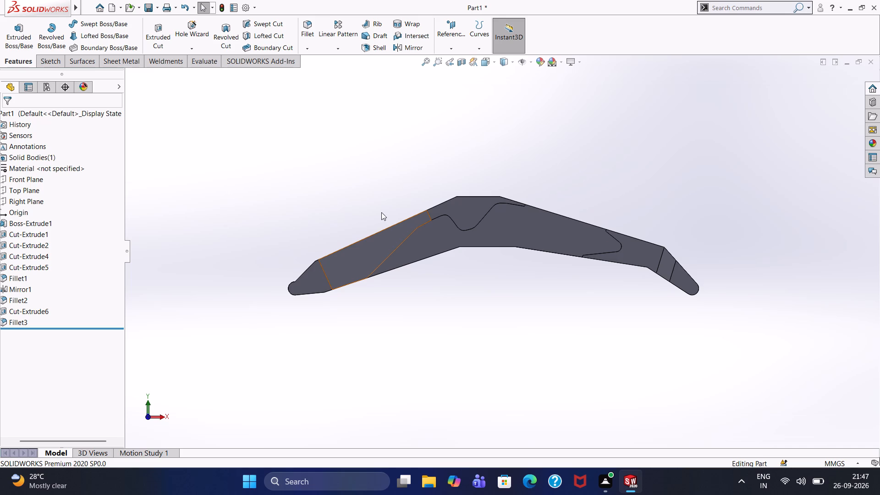
On the narrower fork's outer side face, sketch a circle centred on the rounded tip and dimension its diameter at 130 mm.
click(686, 283)
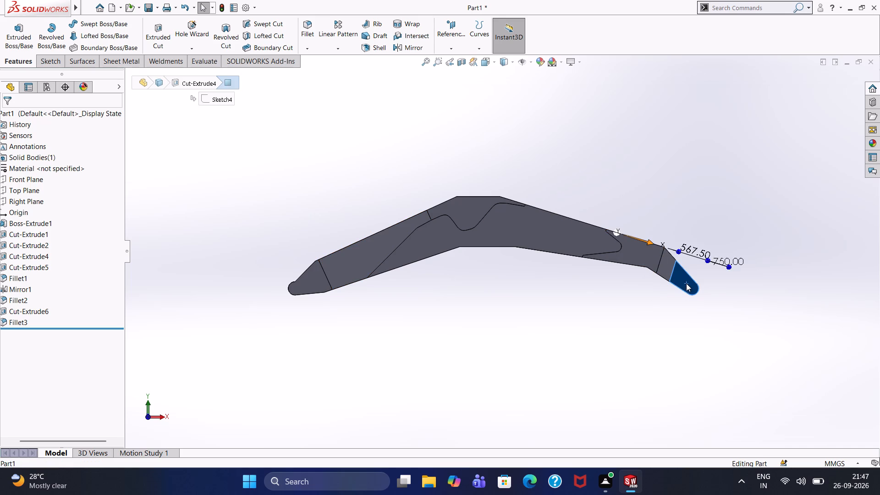
click(729, 257)
scroll(696, 285, down, 6)
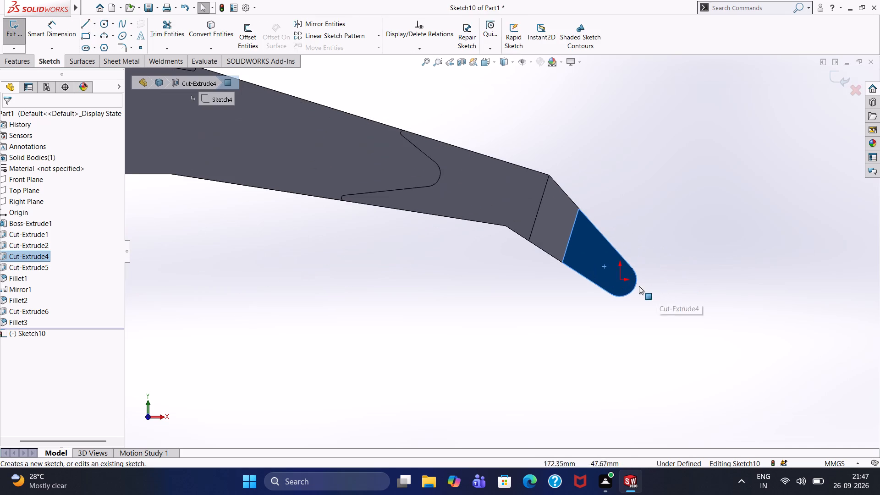
scroll(627, 286, down, 2)
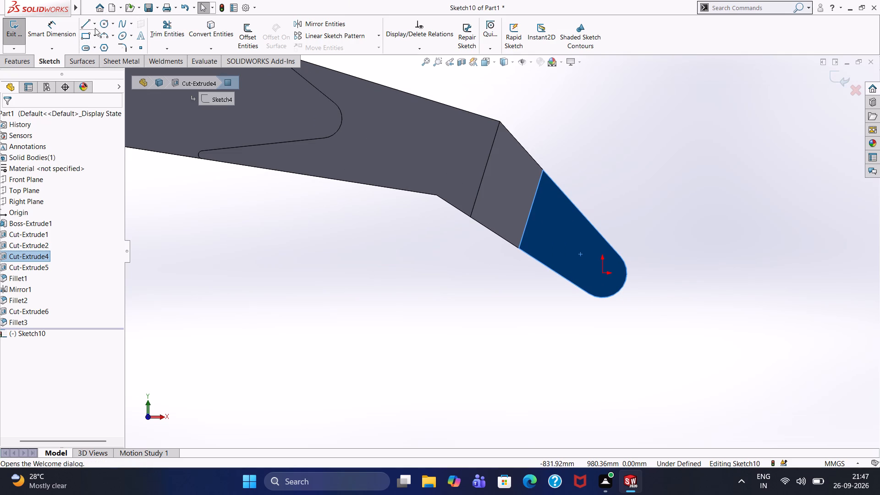
click(101, 25)
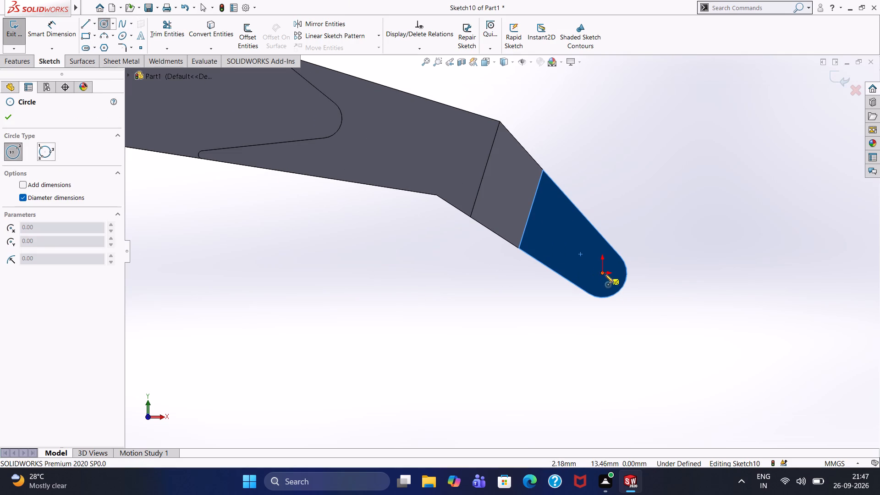
click(600, 273)
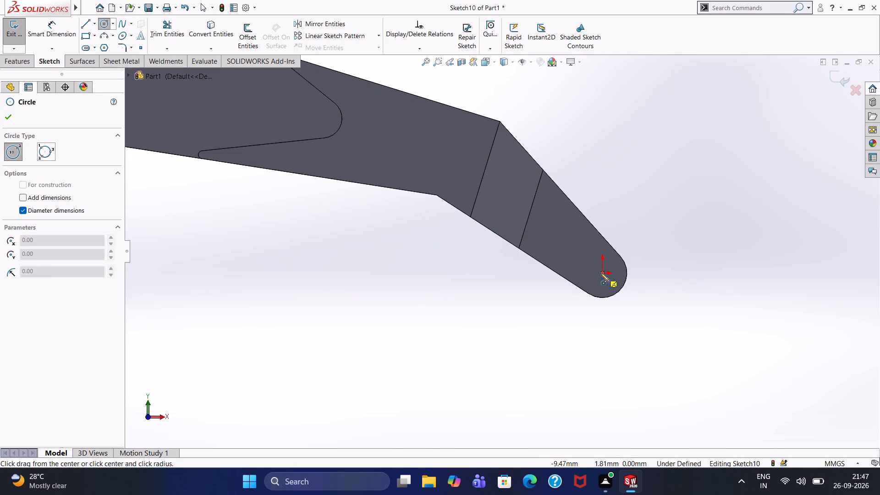
text(130)
key(Return)
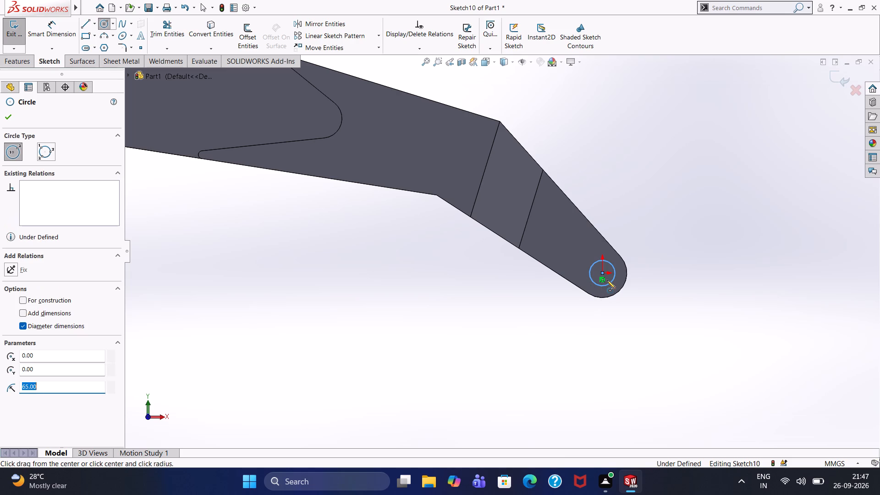
click(61, 38)
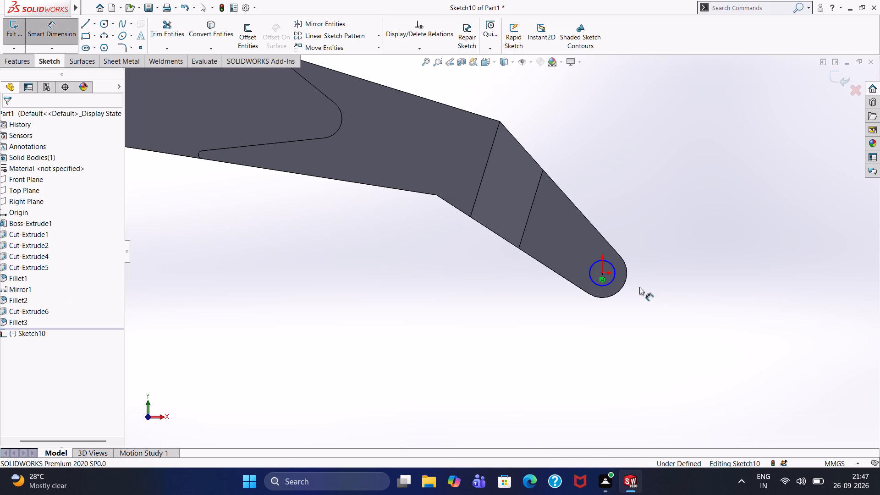
click(613, 279)
click(629, 219)
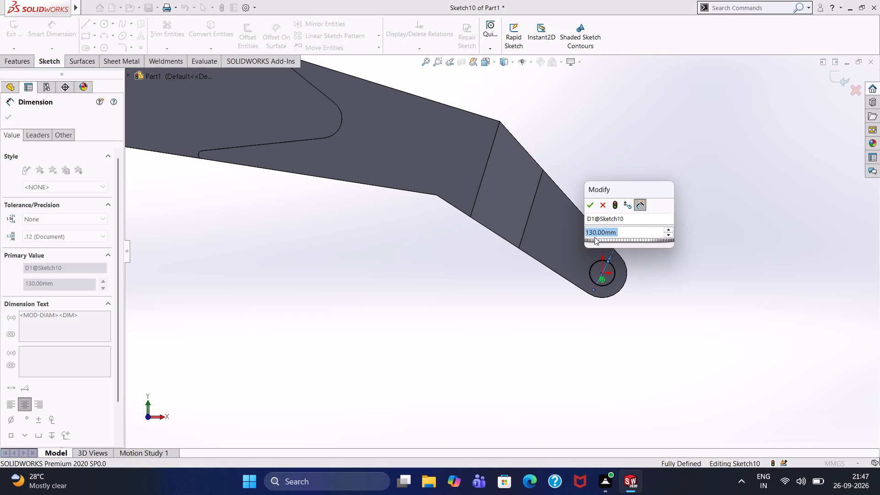
click(592, 207)
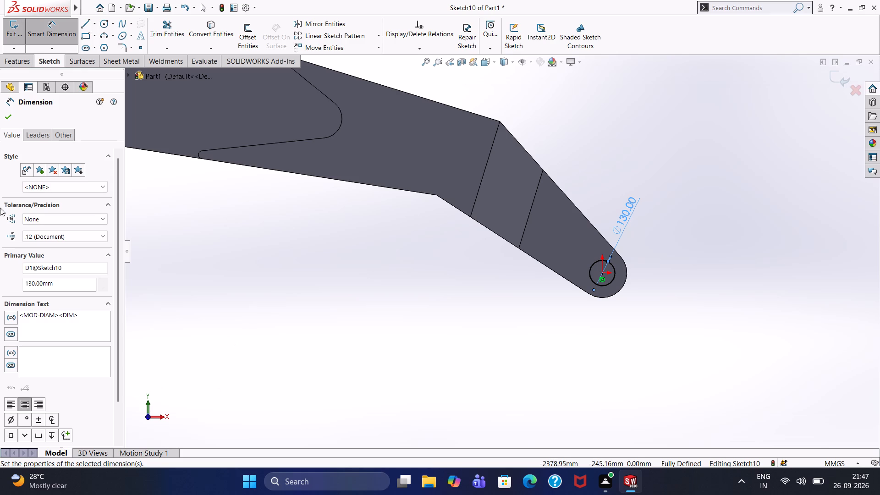
click(11, 116)
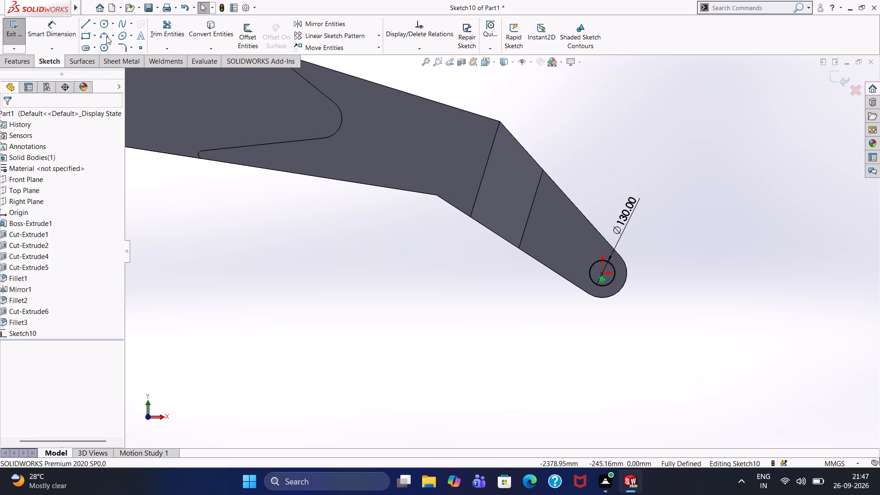
Extrude-cut the 130 mm circle with a 981 mm blind depth through both prongs of the narrower fork.
click(19, 58)
click(152, 40)
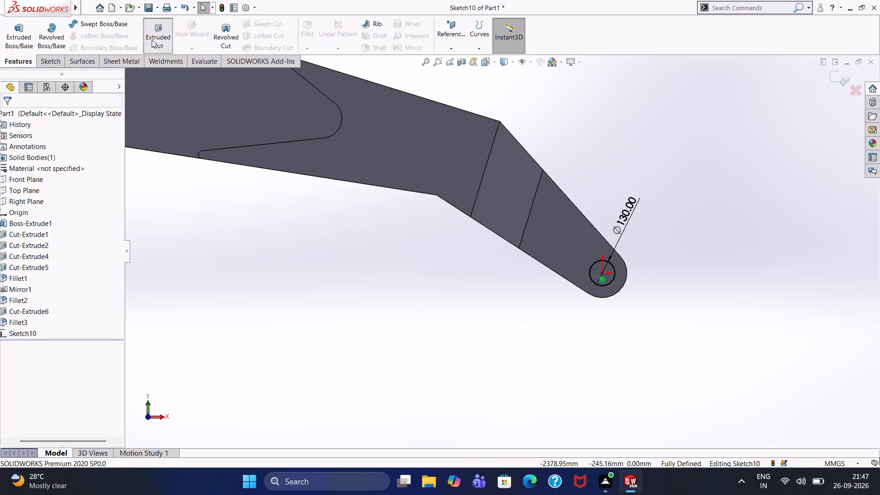
middle_drag(379, 262, 310, 290)
click(8, 115)
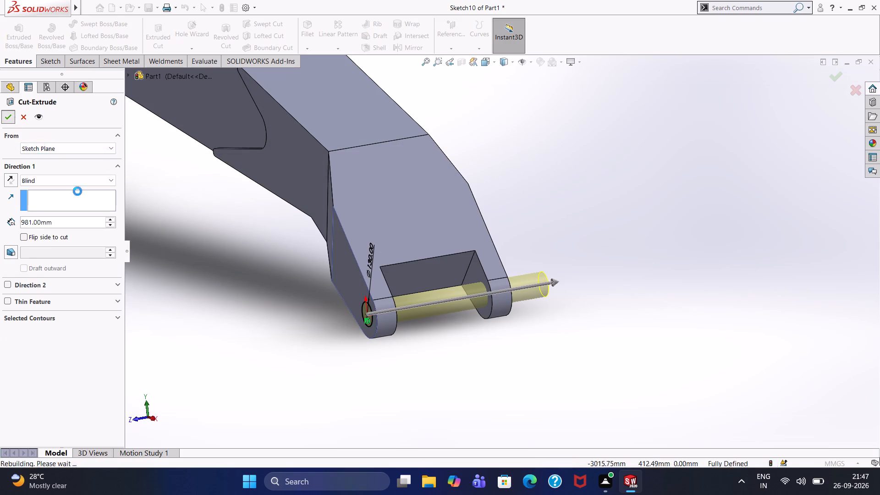
click(268, 294)
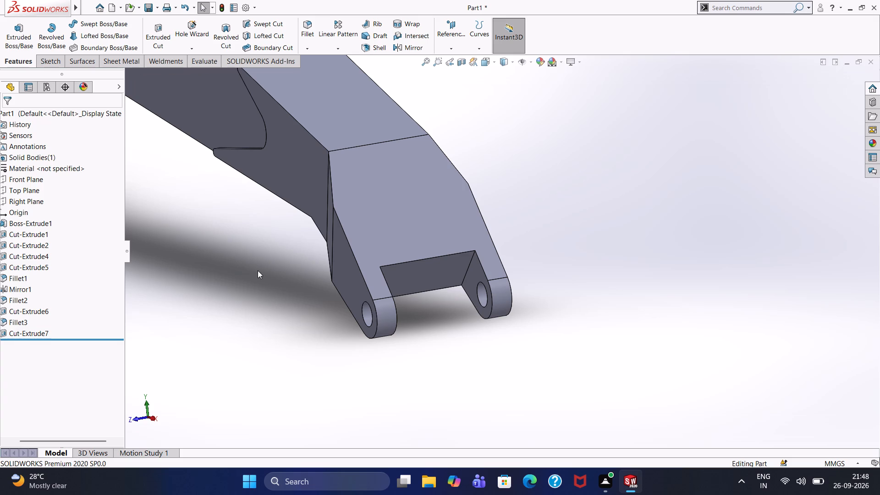
On the wider fork's outer side face, sketch a 100.5 mm diameter circle centred on the rounded tip.
scroll(258, 269, up, 4)
middle_drag(196, 247, 237, 260)
scroll(238, 260, up, 2)
click(168, 201)
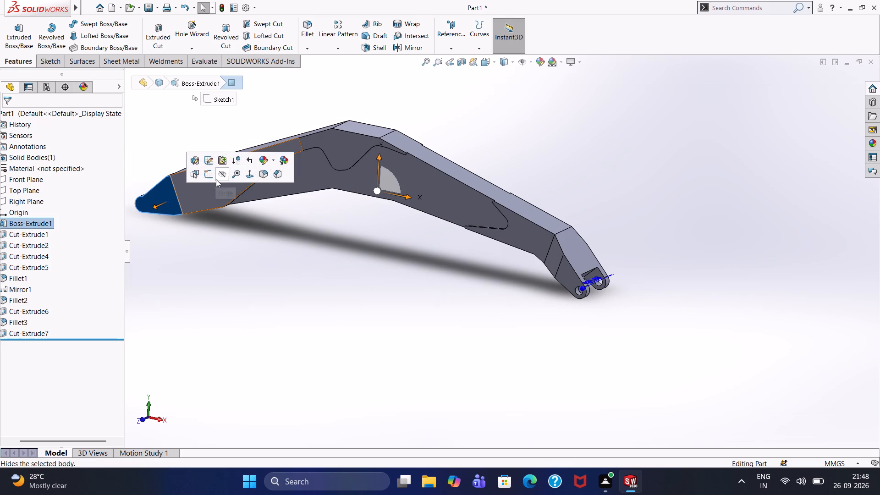
click(207, 176)
key(ctrl+8)
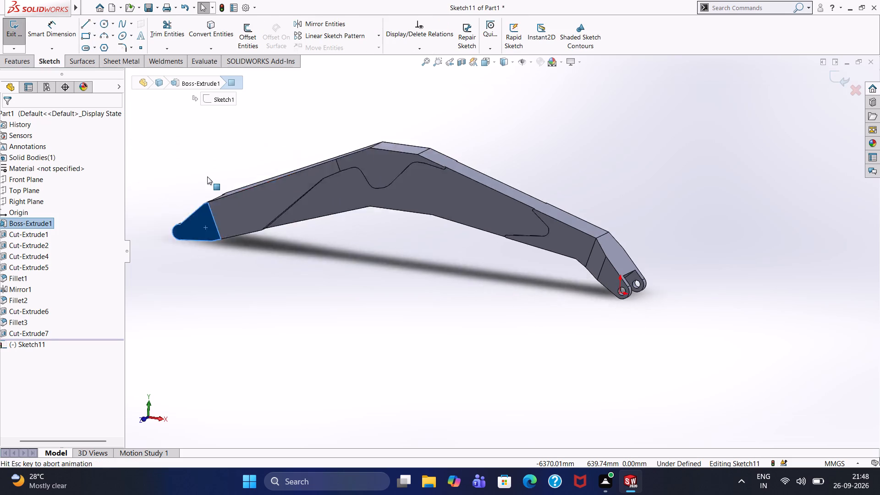
click(269, 219)
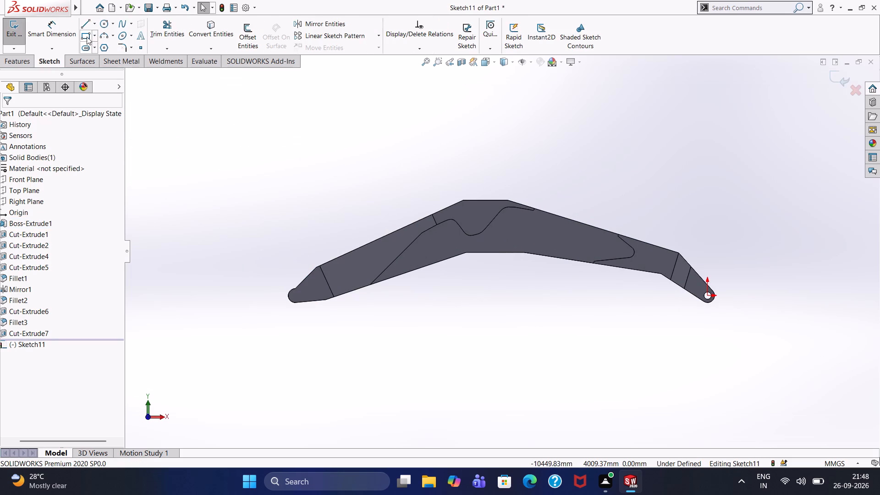
click(100, 23)
scroll(342, 353, down, 3)
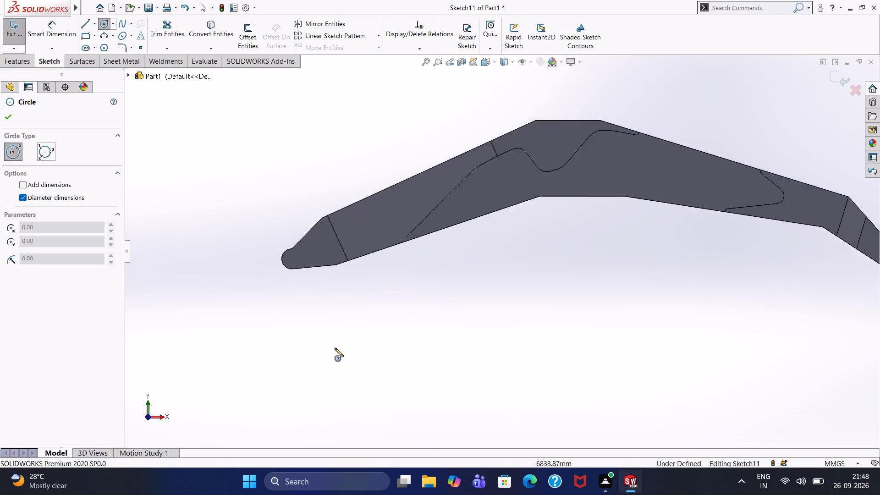
scroll(335, 348, down, 2)
scroll(264, 35, down, 2)
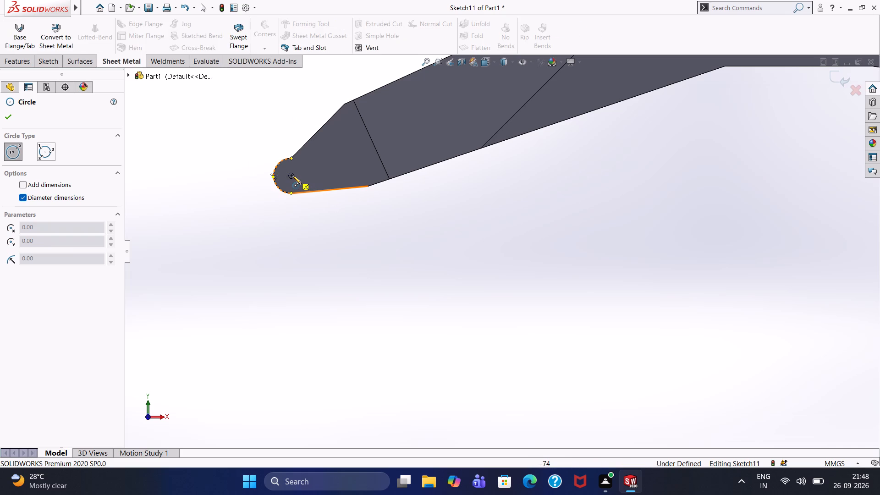
click(291, 176)
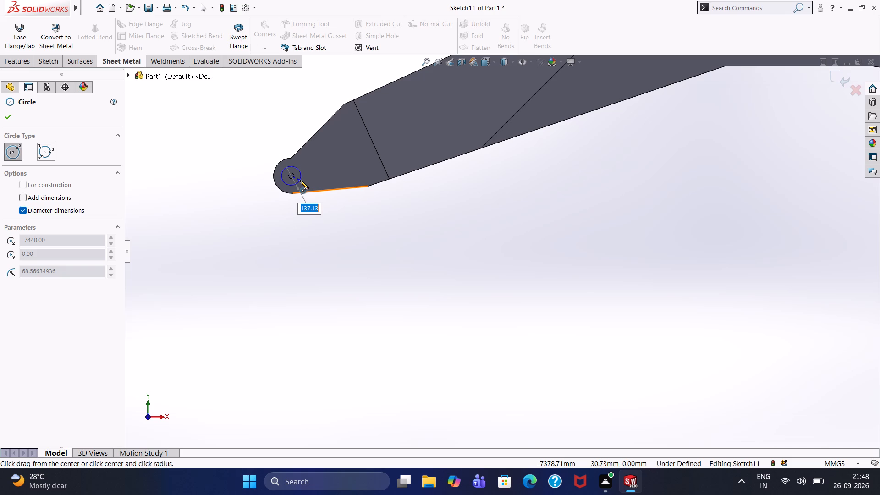
text(10)
text(0.5)
key(Return)
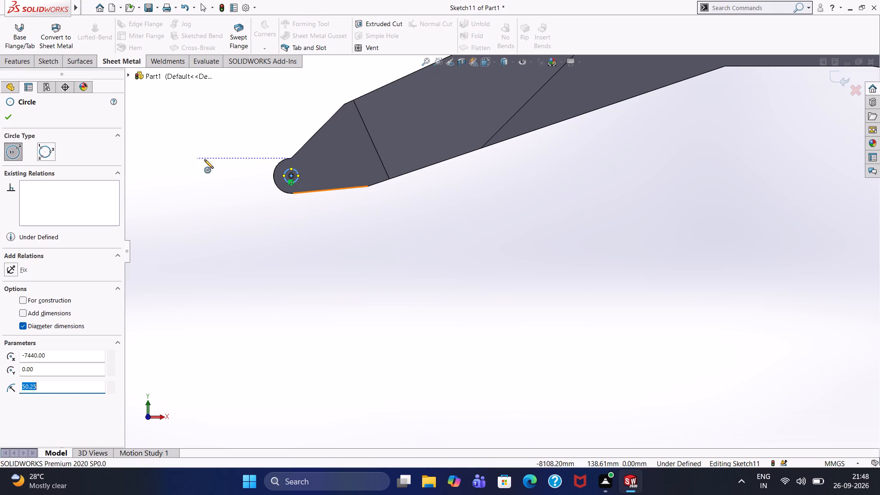
click(5, 117)
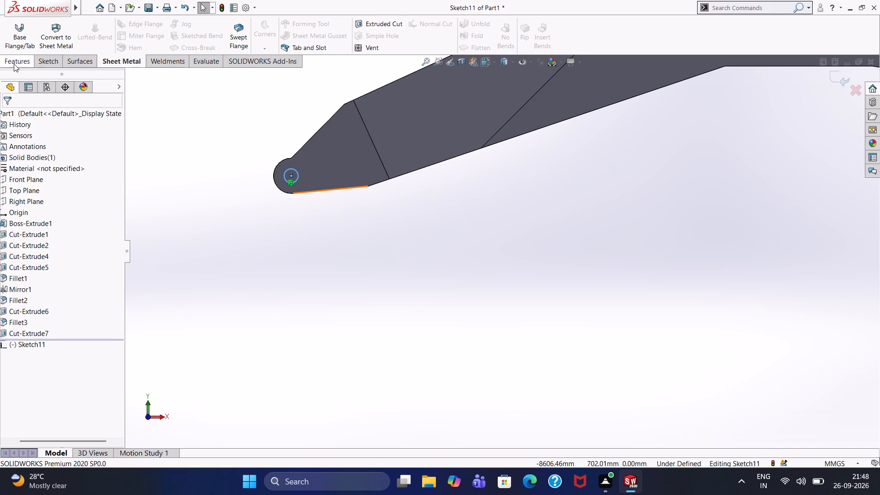
Dimension the diameter of the circle on the wider fork's tip at 100.5 mm.
click(49, 63)
click(47, 27)
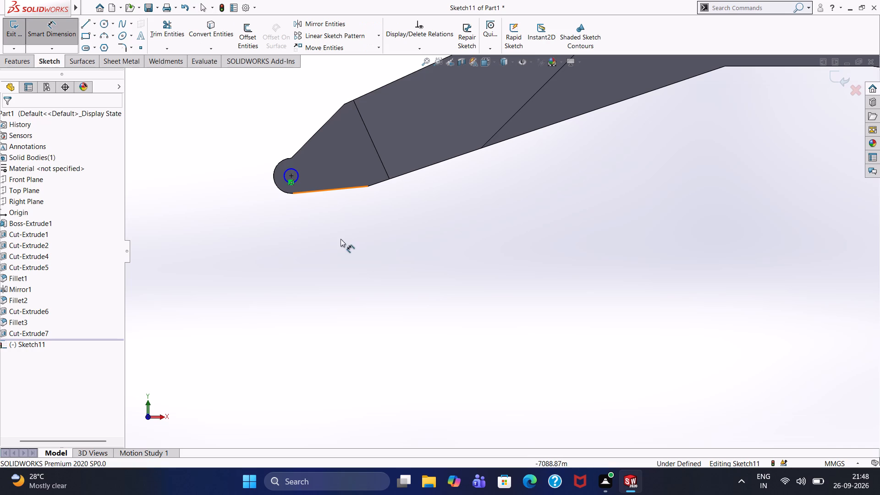
drag(298, 179, 278, 189)
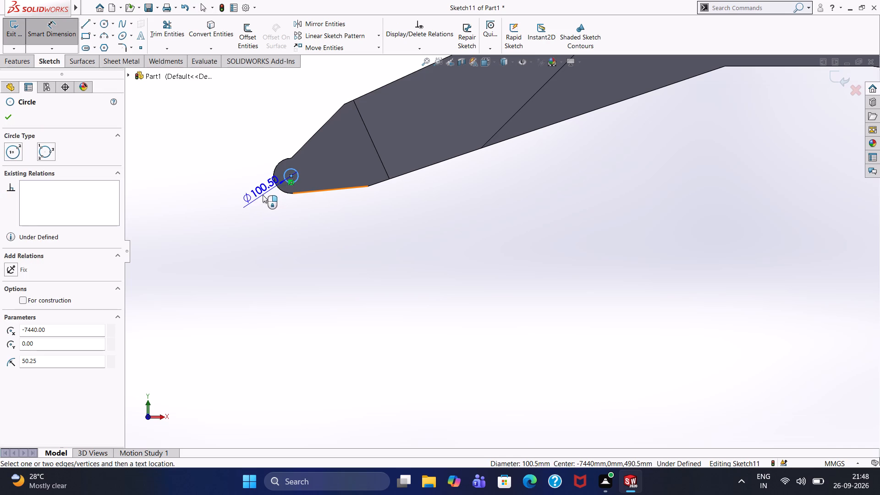
click(246, 199)
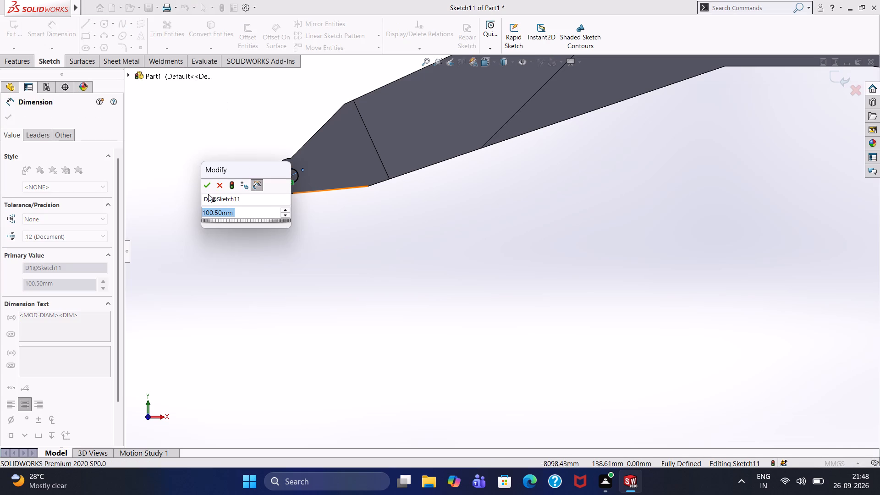
click(207, 185)
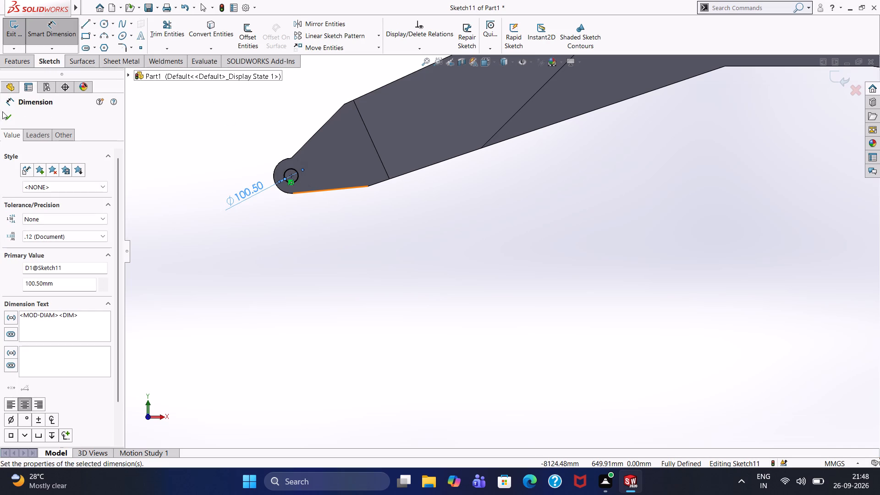
click(7, 117)
Extrude-cut the 100.5 mm circle with the Through All end condition through both prongs of the wider fork.
click(21, 62)
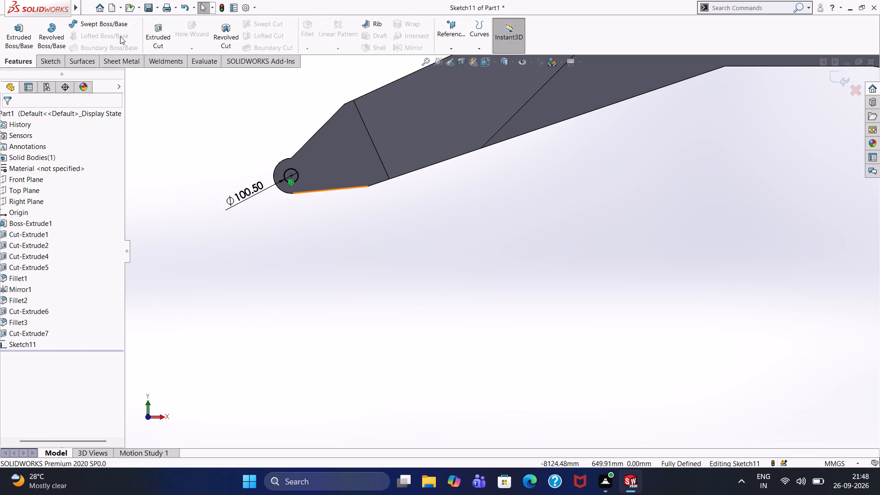
click(163, 30)
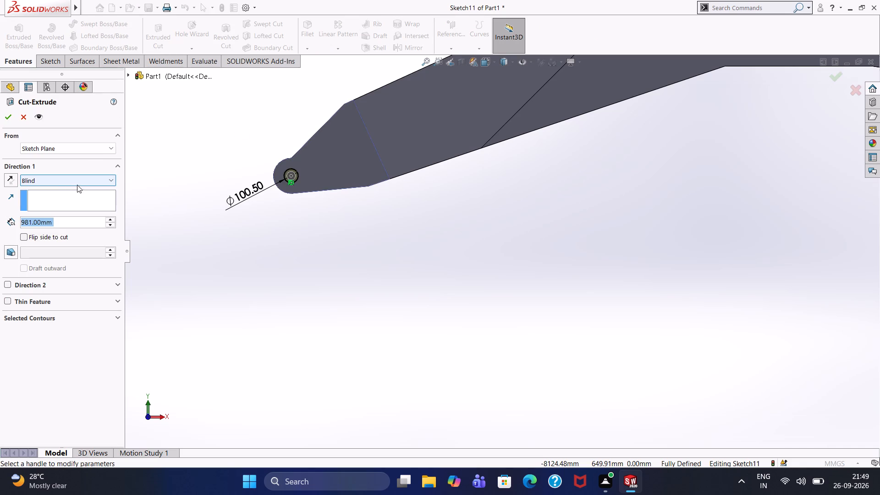
middle_drag(212, 148, 246, 170)
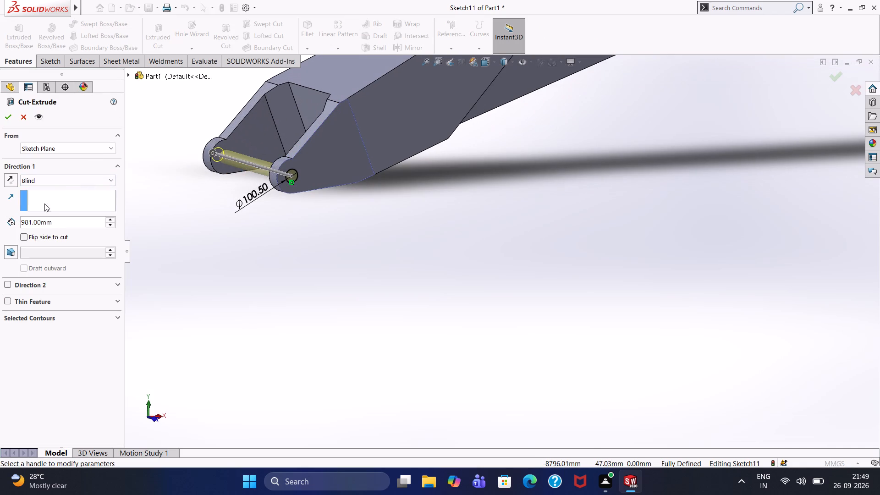
click(69, 180)
click(60, 194)
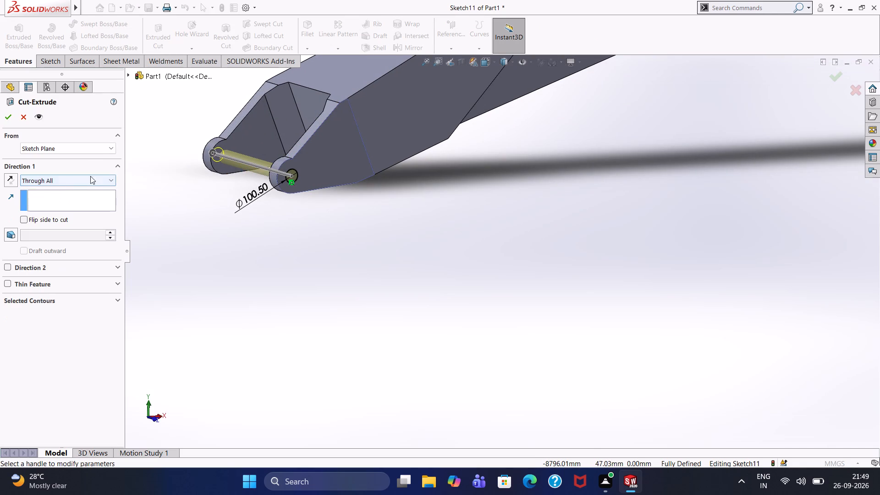
click(8, 115)
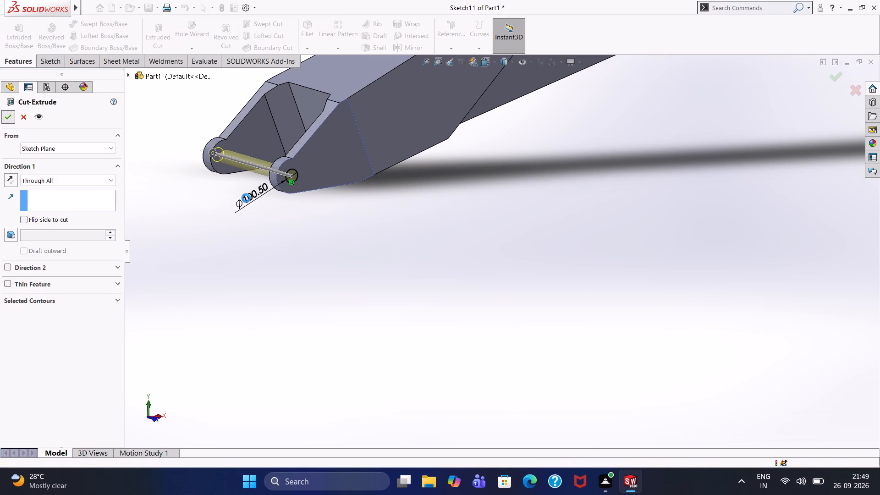
click(209, 194)
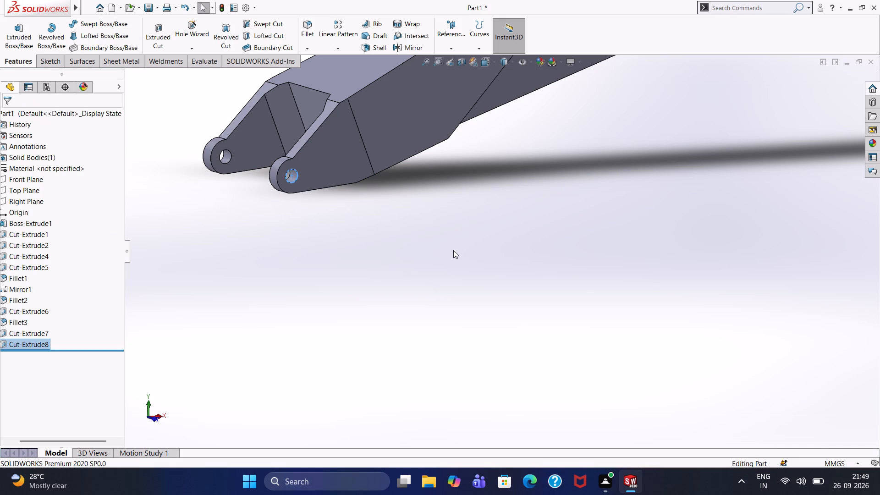
On the side face at the arm's upper bend, sketch a circle about 275 mm in diameter above the curved recess edge.
scroll(536, 201, up, 3)
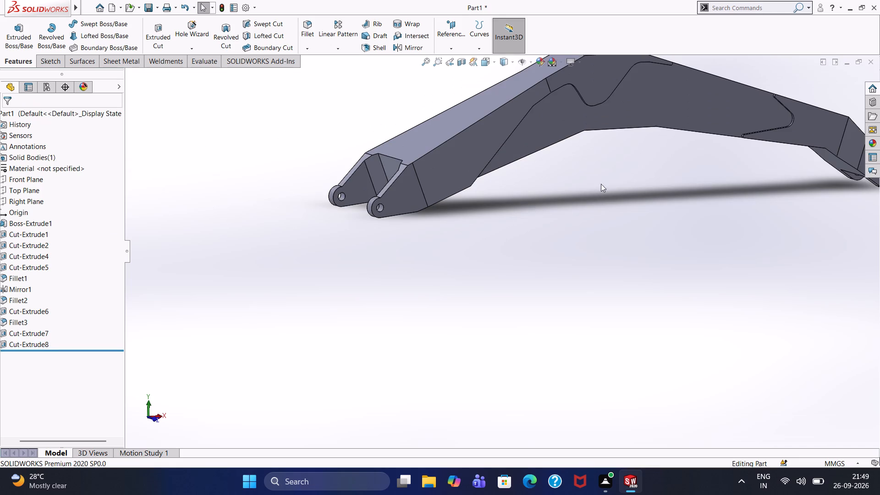
click(596, 88)
click(636, 61)
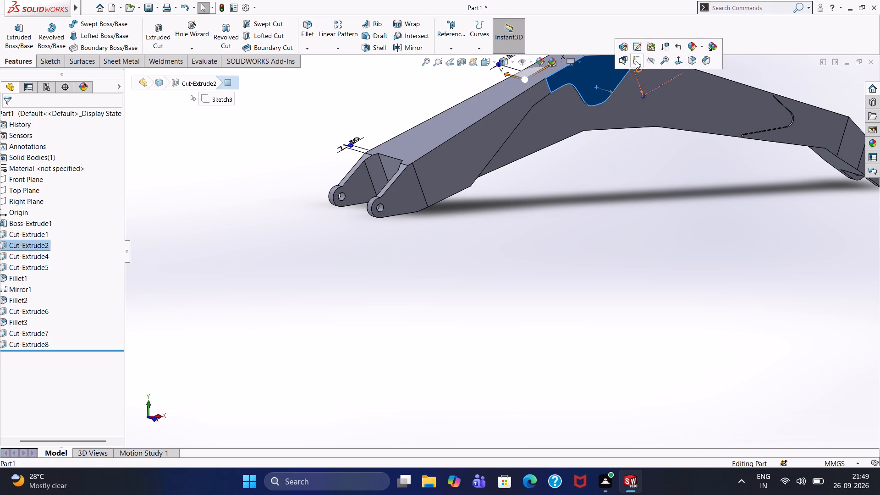
key(ctrl+8)
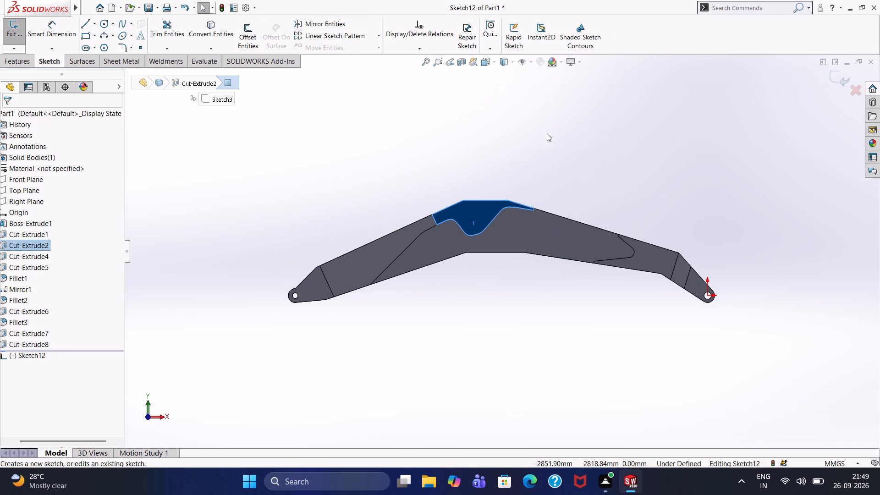
click(509, 164)
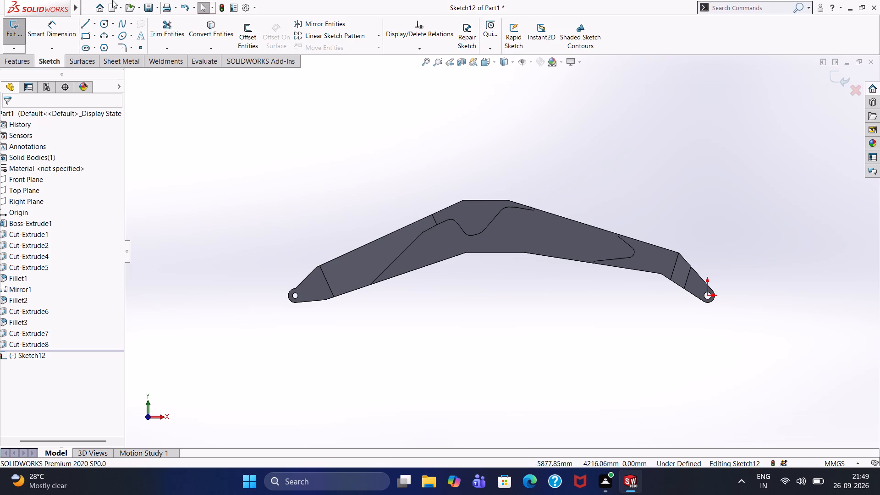
click(105, 21)
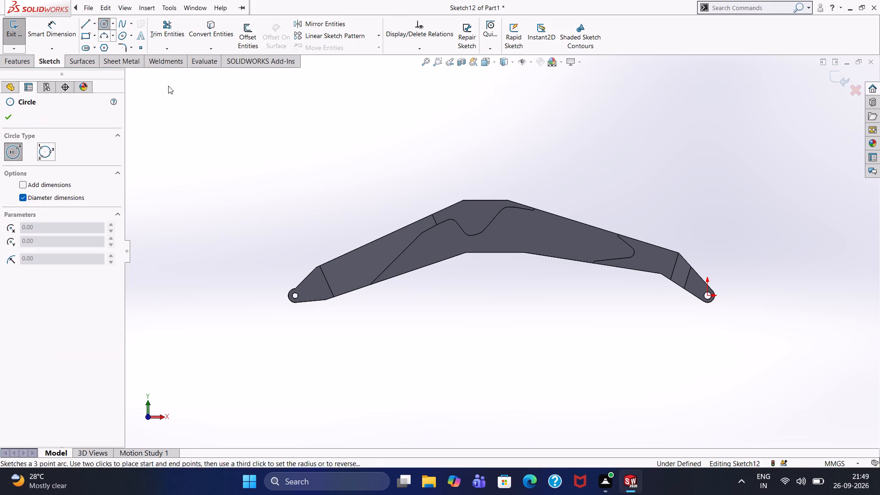
click(466, 214)
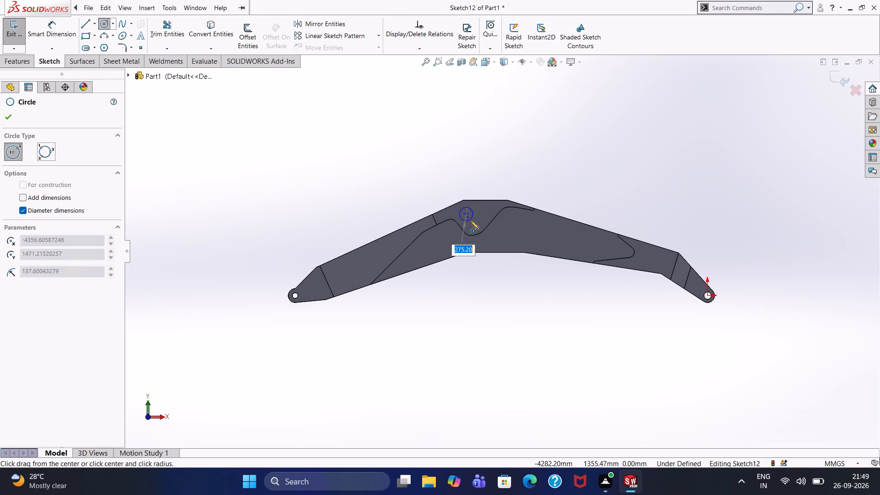
click(470, 220)
right_click(451, 168)
click(458, 174)
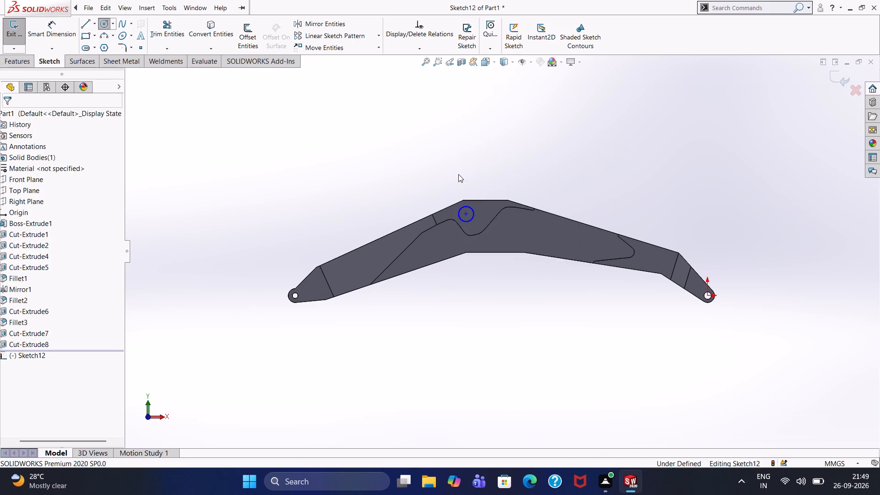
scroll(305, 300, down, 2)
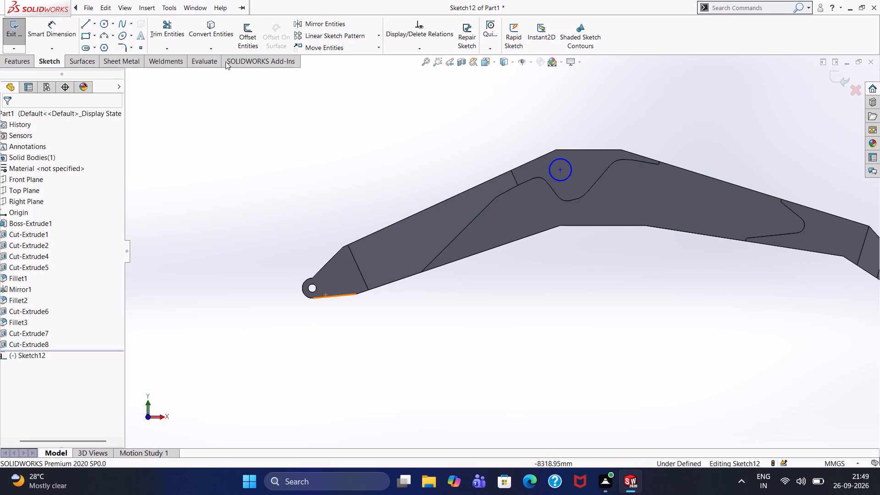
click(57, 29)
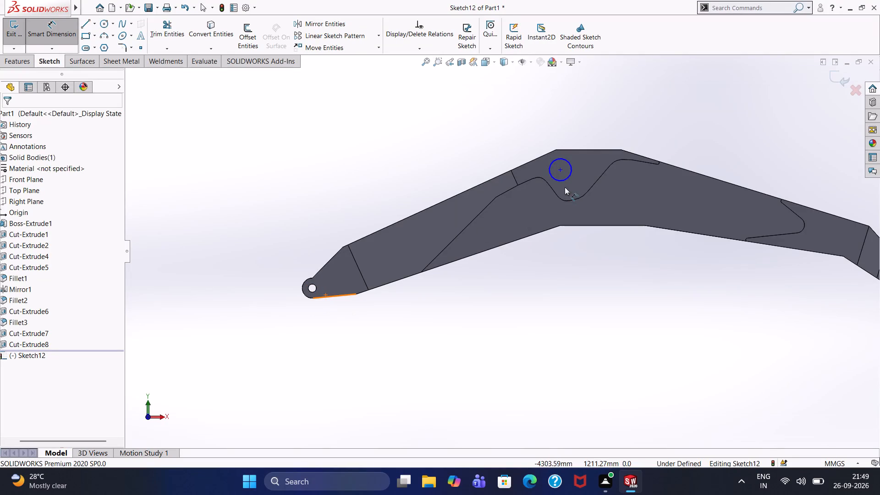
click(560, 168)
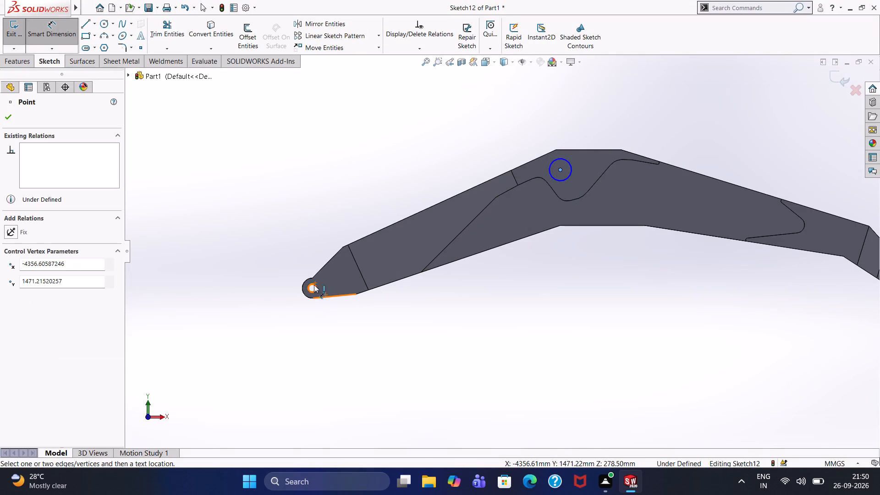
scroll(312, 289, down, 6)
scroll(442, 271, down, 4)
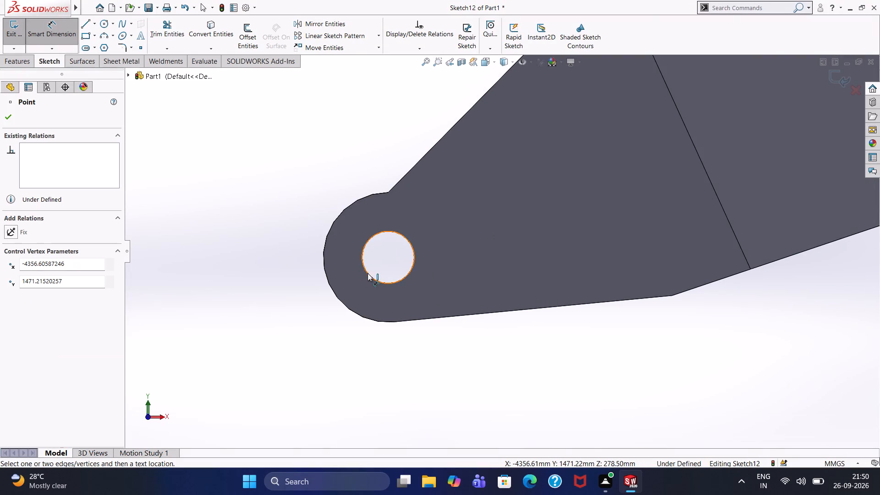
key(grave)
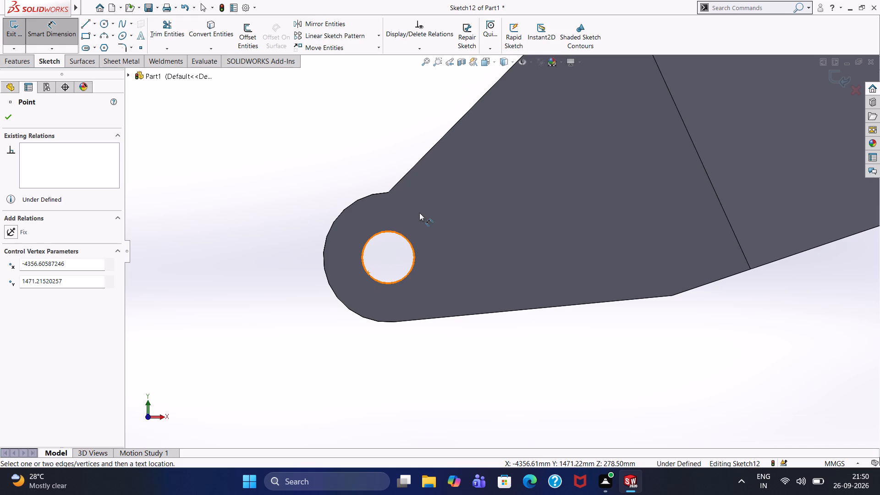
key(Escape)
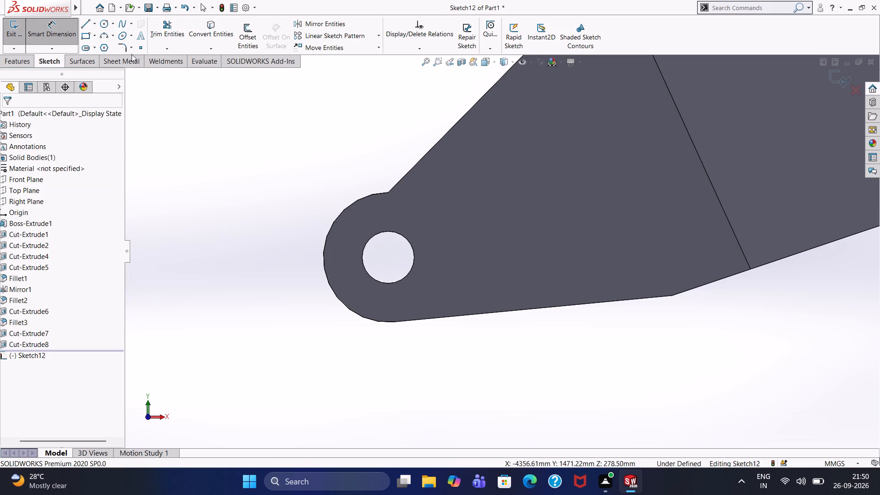
Place a sketch point at the centre of the wider fork's 100.5 mm pin hole.
click(138, 49)
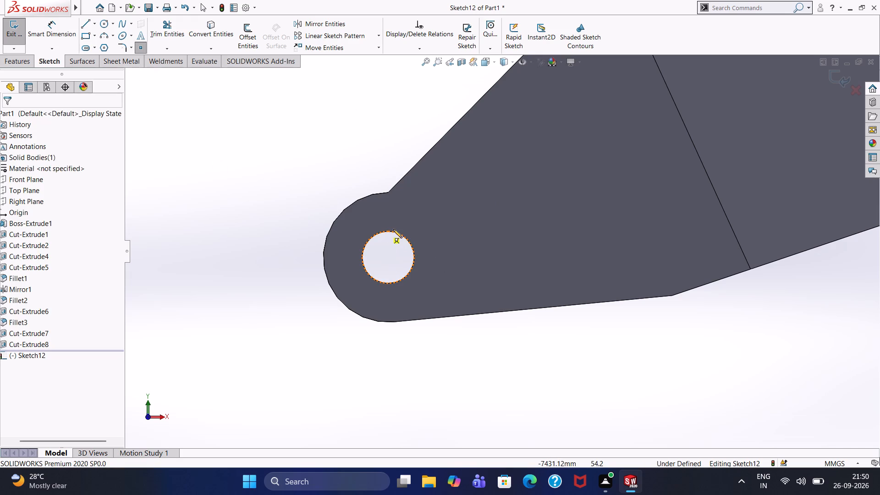
click(387, 257)
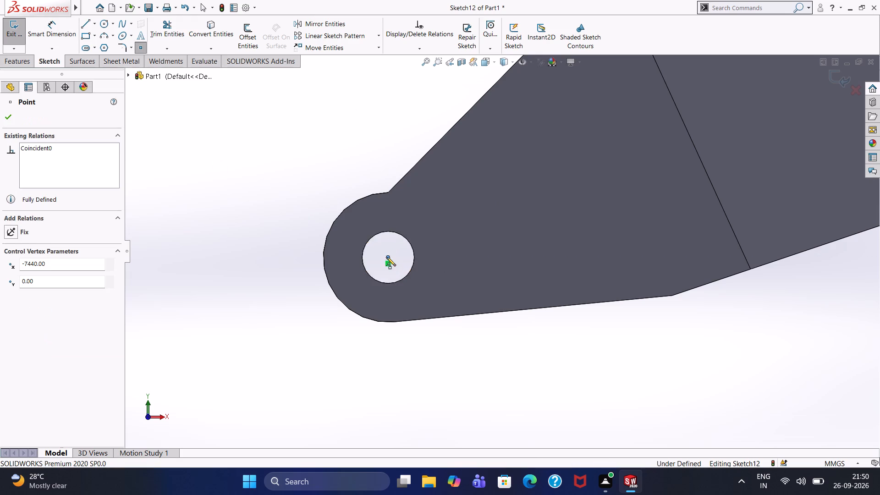
Place a sketch point on the origin at the centre of the narrower fork's pin hole.
scroll(522, 239, up, 18)
scroll(814, 201, down, 3)
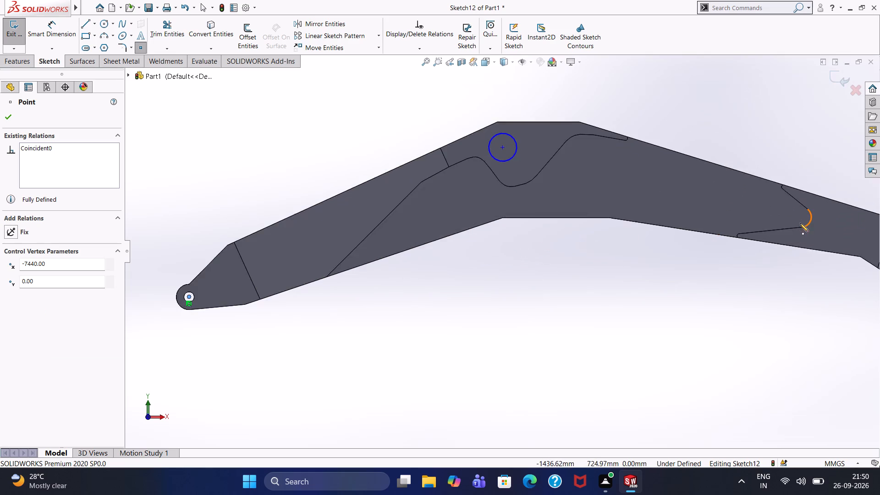
scroll(800, 223, up, 4)
scroll(752, 319, down, 3)
scroll(702, 276, down, 4)
scroll(476, 93, down, 3)
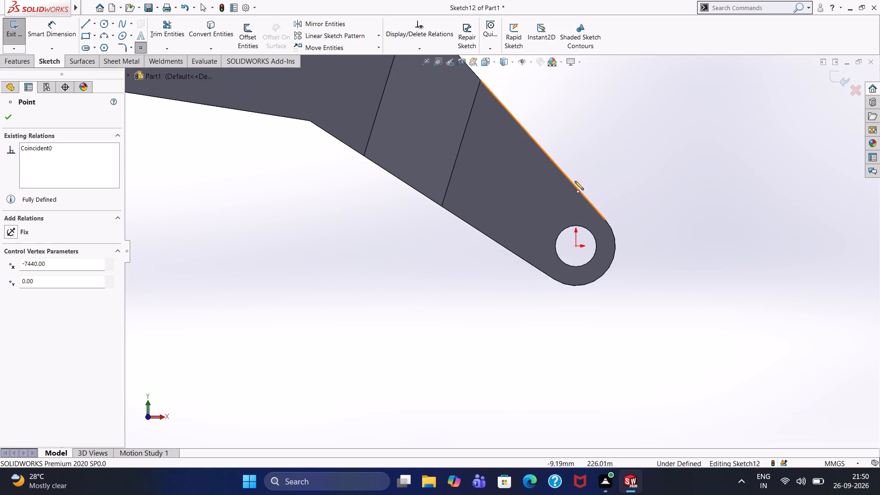
scroll(577, 209, down, 6)
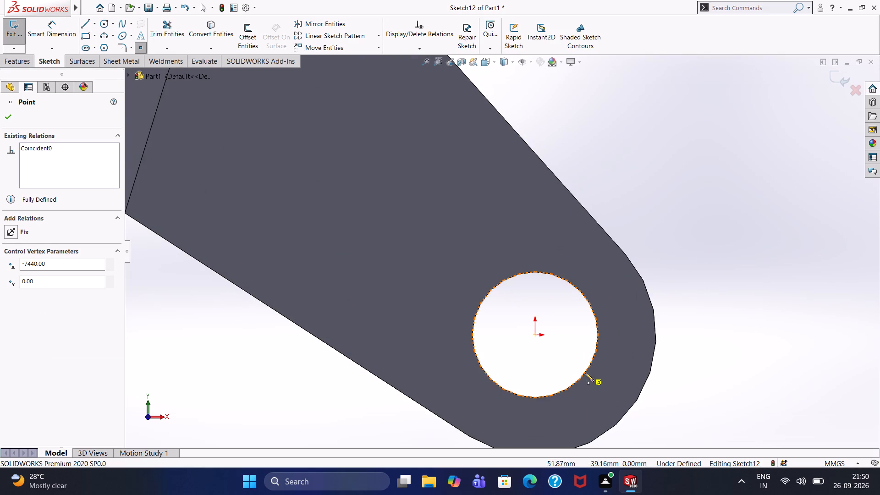
click(535, 336)
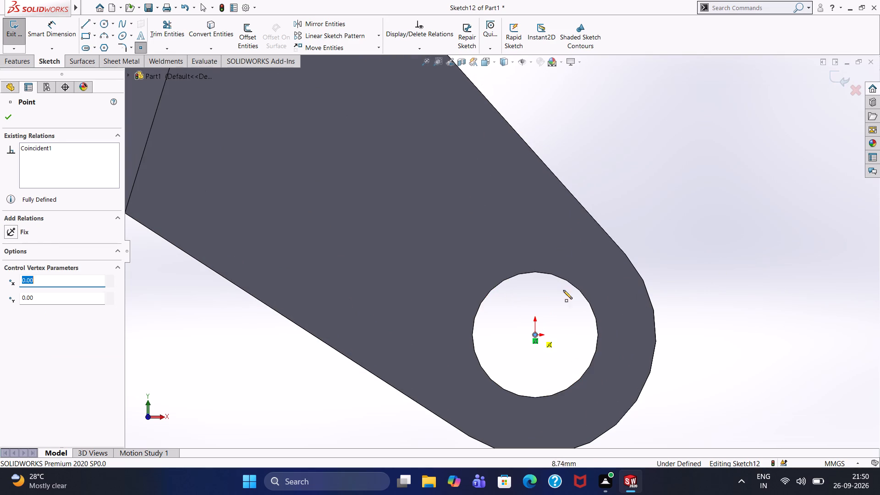
right_click(638, 179)
click(642, 185)
Dimension the distance from the bend circle's centre to the wider fork's pin-hole point at 3375 mm.
scroll(463, 279, up, 8)
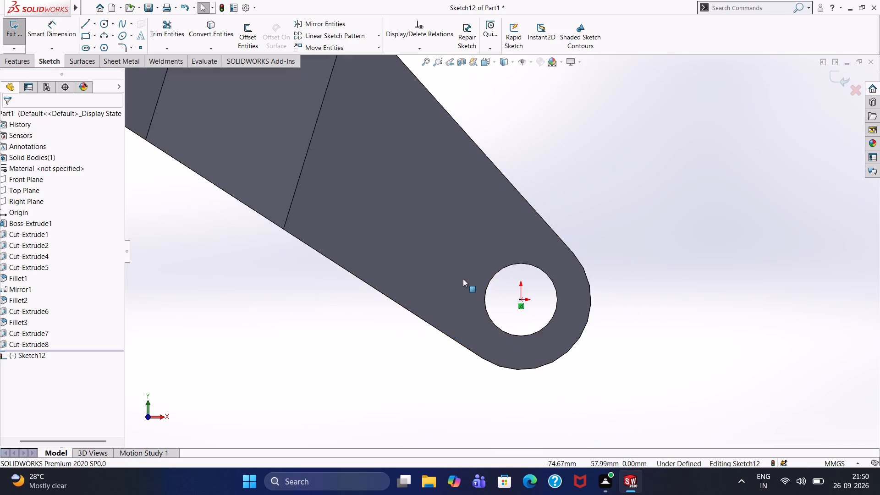
scroll(463, 279, up, 3)
scroll(374, 200, up, 5)
scroll(311, 145, up, 2)
scroll(241, 202, up, 4)
scroll(264, 209, down, 3)
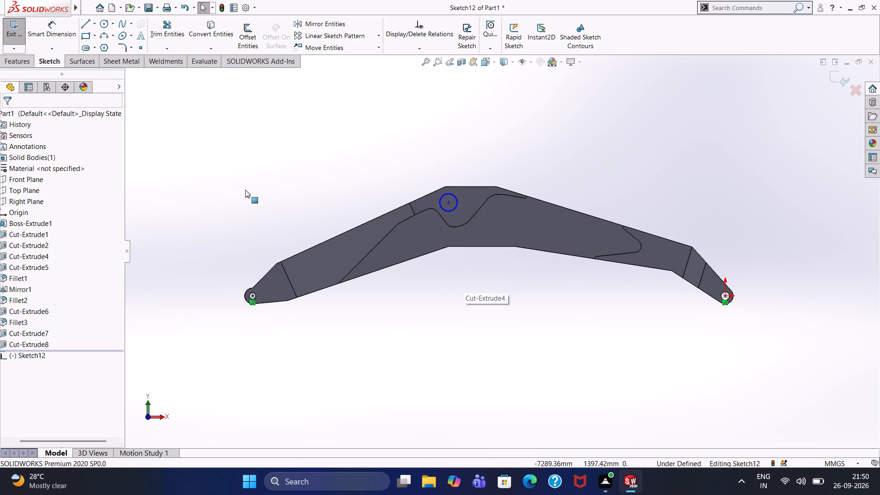
click(67, 33)
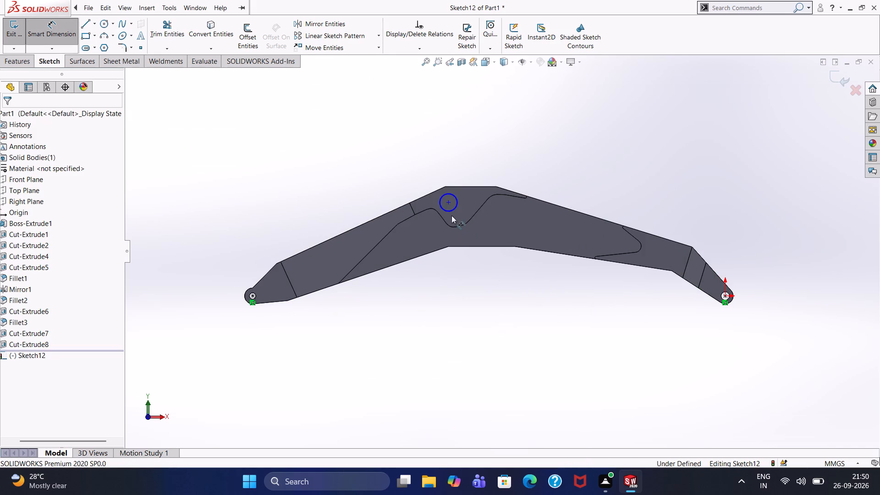
click(447, 203)
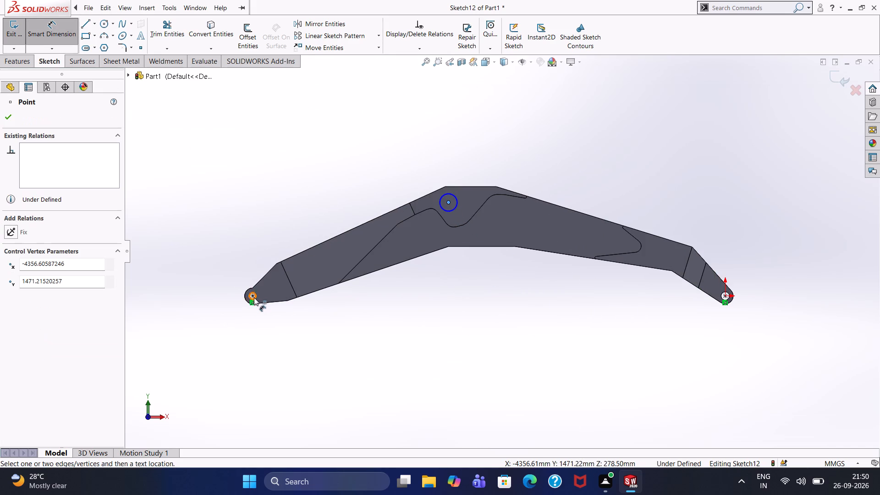
click(253, 295)
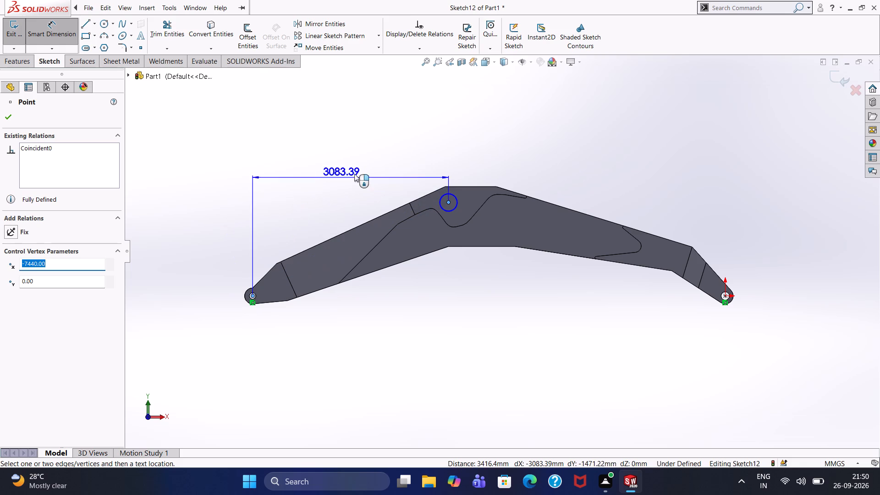
click(350, 212)
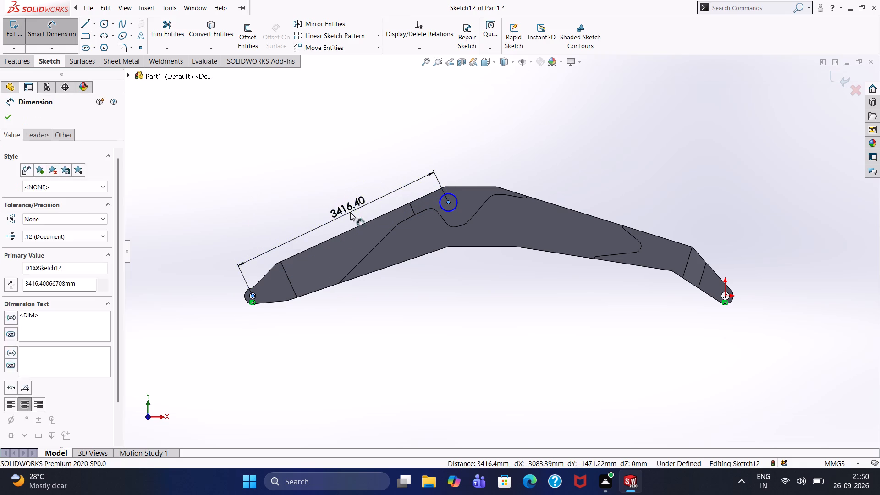
text(3375)
key(Return)
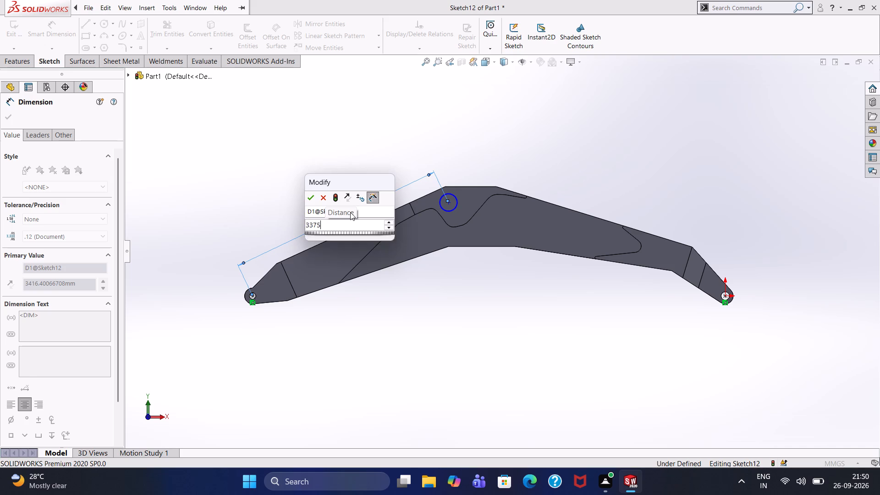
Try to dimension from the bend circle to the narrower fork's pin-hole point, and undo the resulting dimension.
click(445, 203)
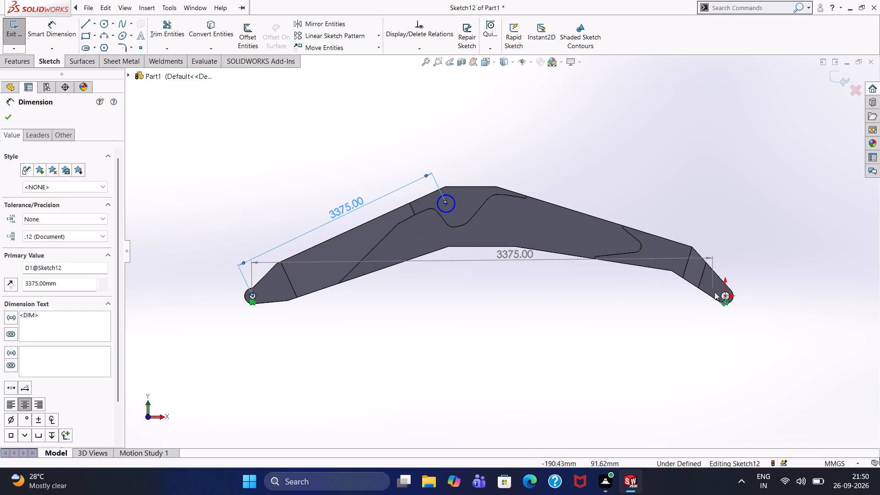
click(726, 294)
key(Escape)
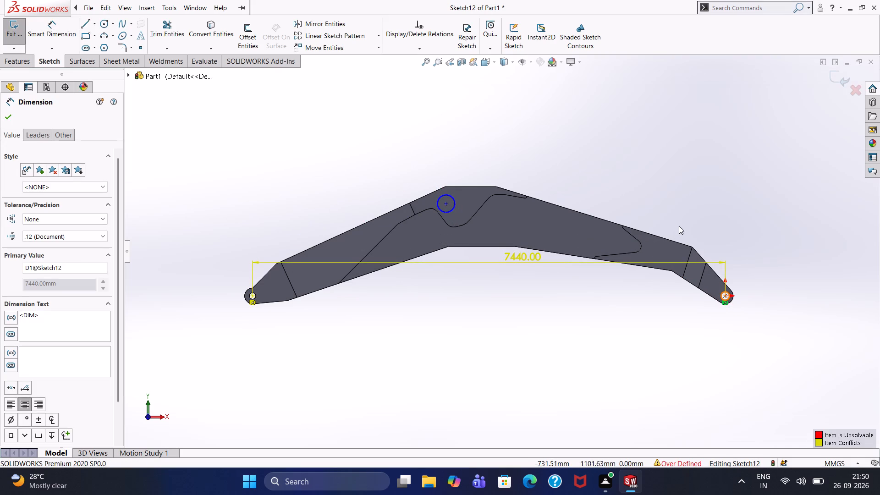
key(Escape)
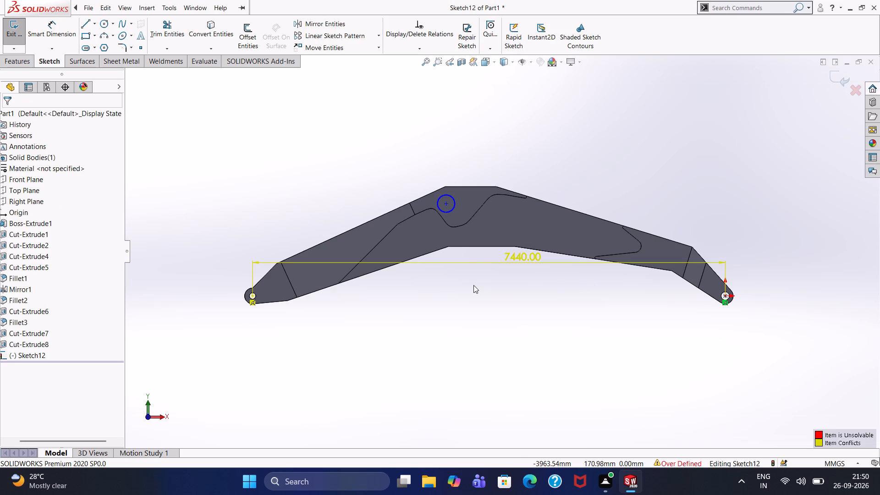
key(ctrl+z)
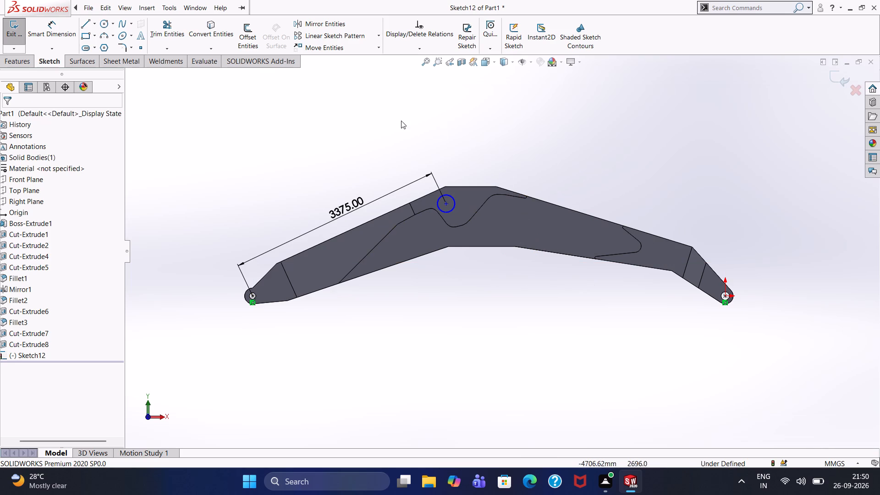
Dimension the distance from the narrower fork's pin-hole point to the bend circle's centre at 4575 mm.
click(44, 28)
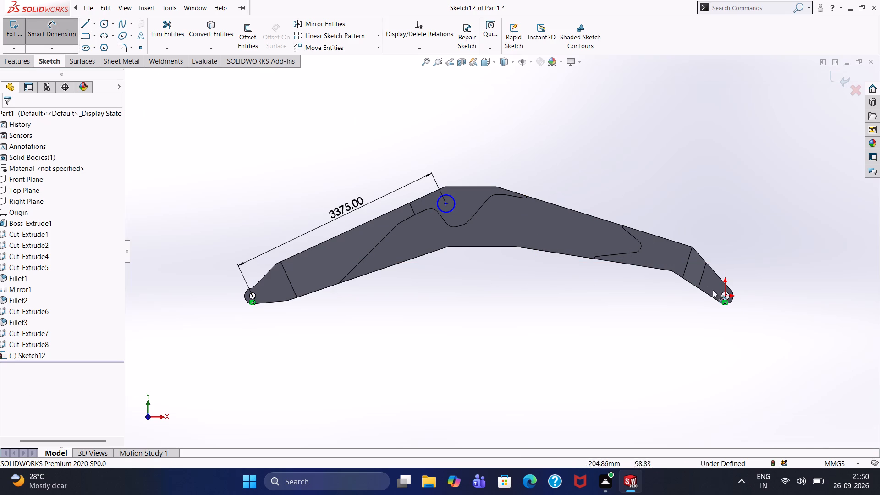
click(724, 296)
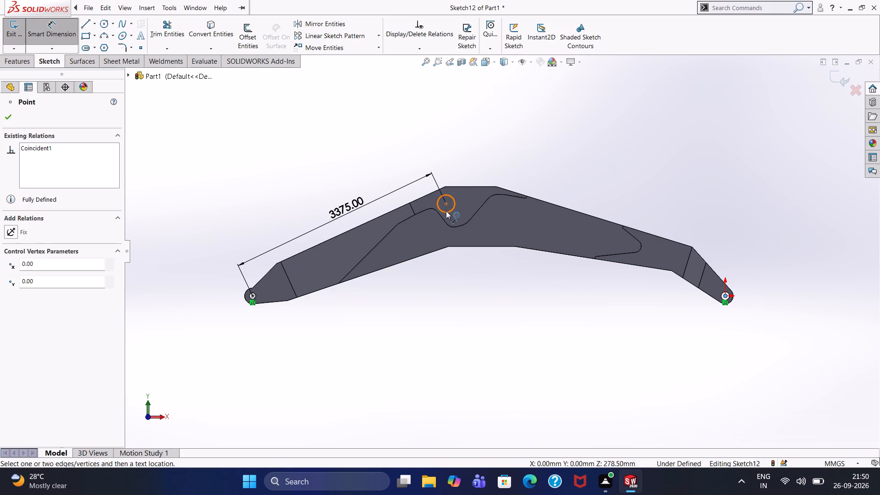
click(446, 202)
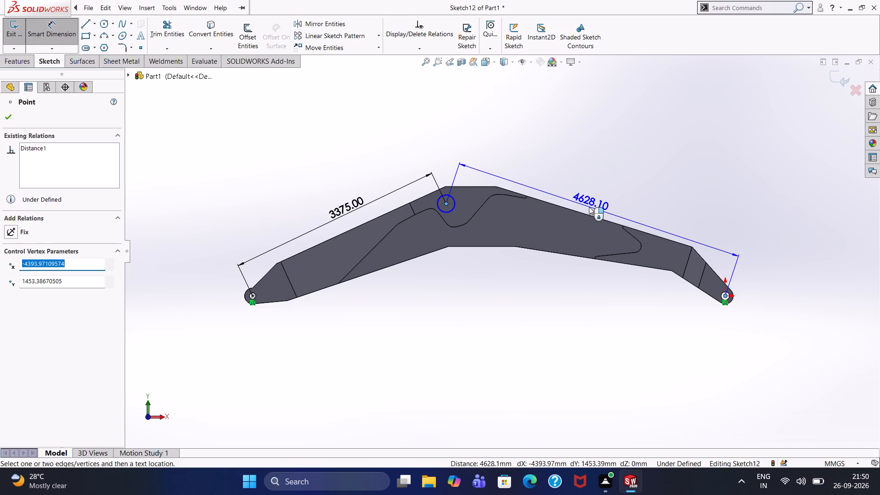
click(589, 207)
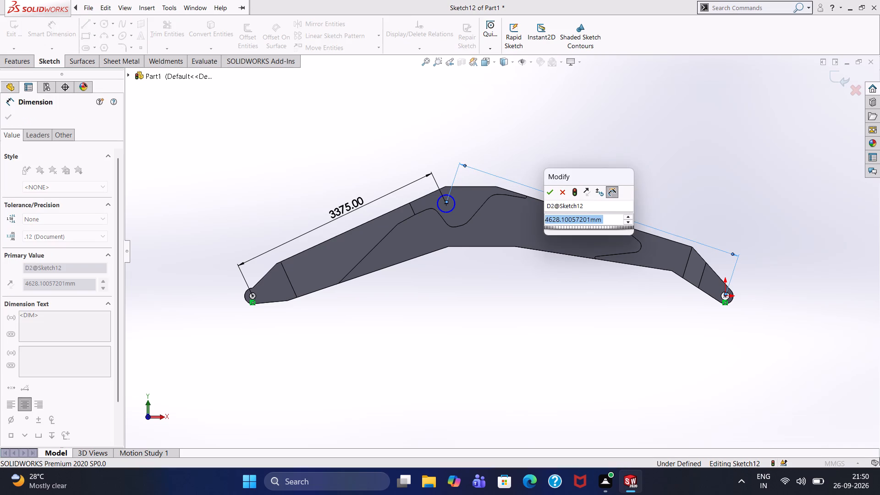
text(4575)
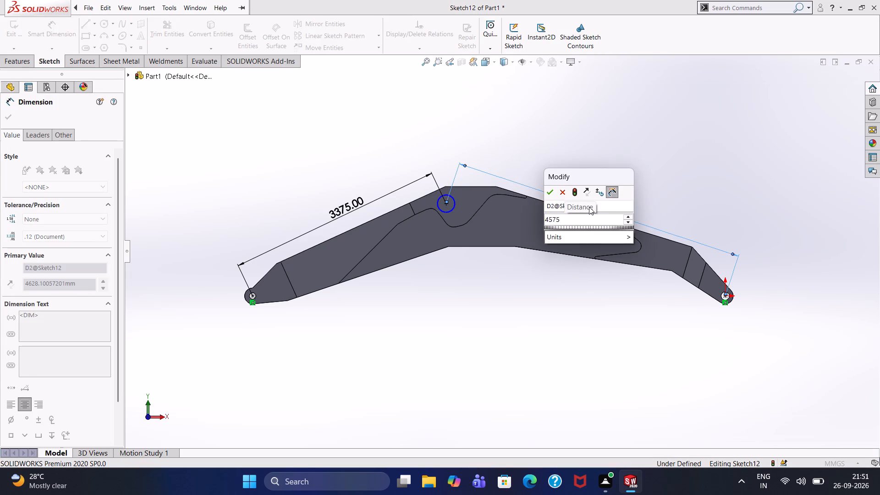
key(Return)
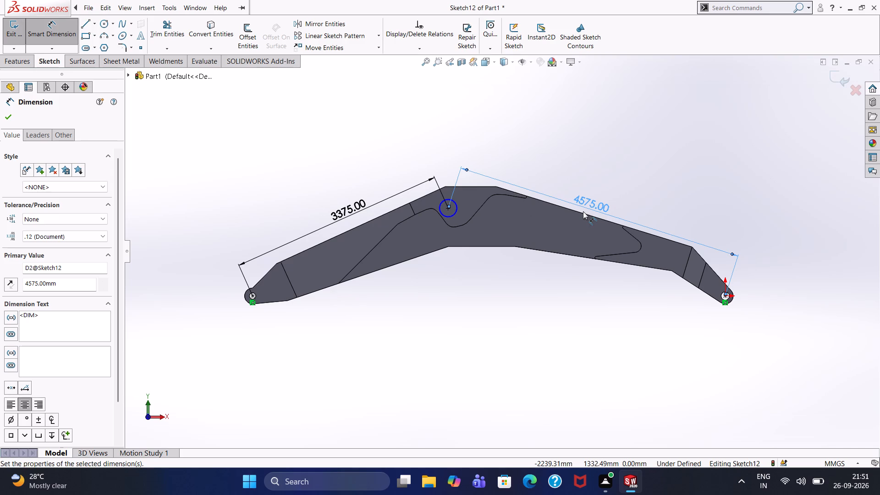
Dimension the diameter of the circle at the arm's bend at 115 mm.
click(447, 198)
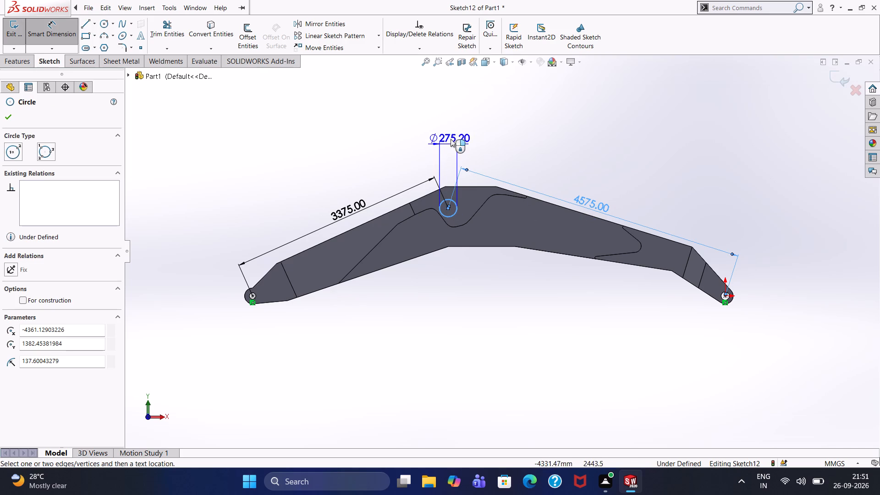
click(445, 137)
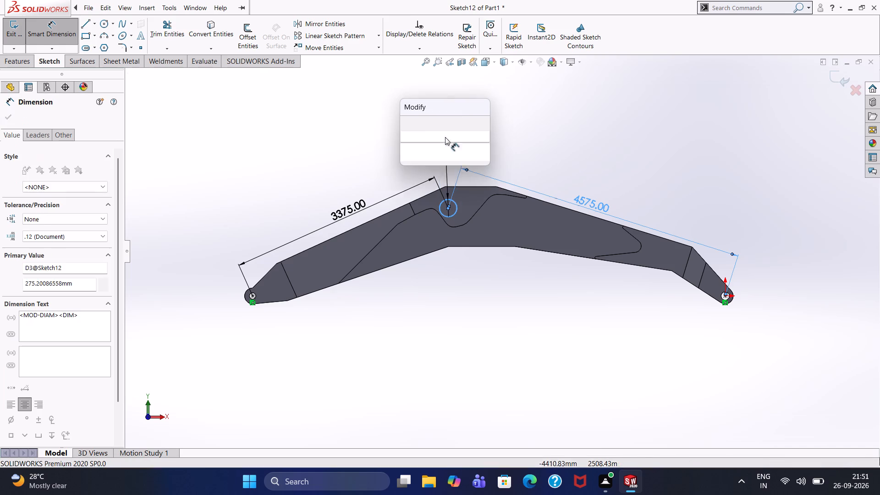
text(115)
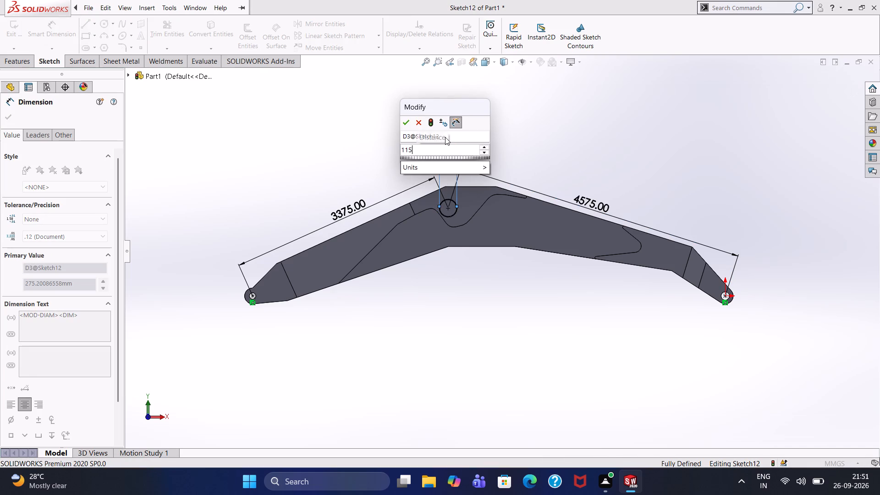
key(Return)
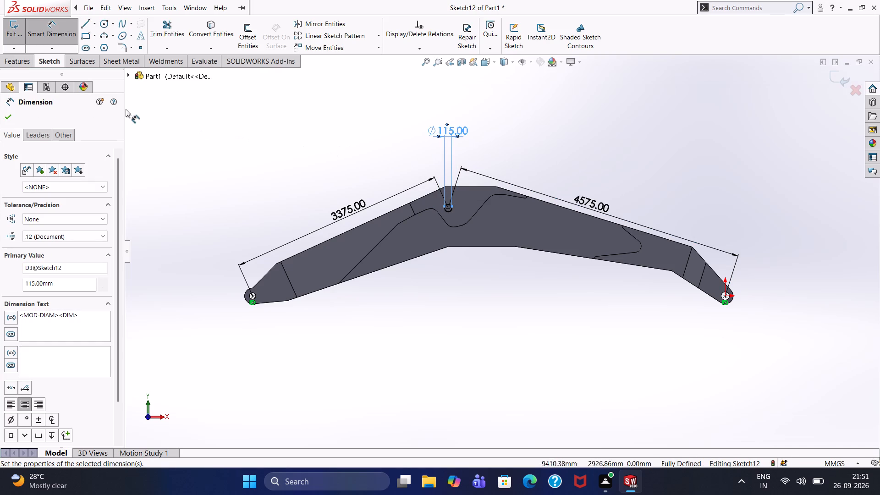
click(9, 116)
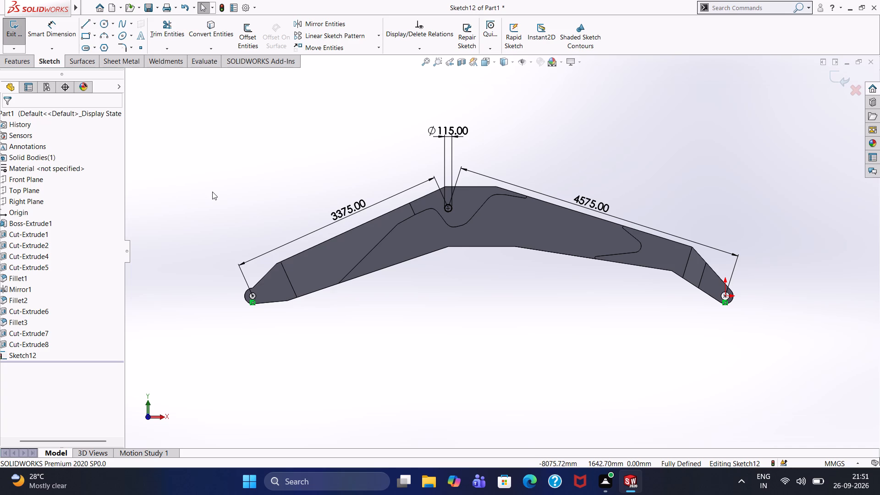
Extrude-cut the 115 mm circle at the bend with the Through All end condition to make the pivot hole.
click(11, 60)
click(154, 36)
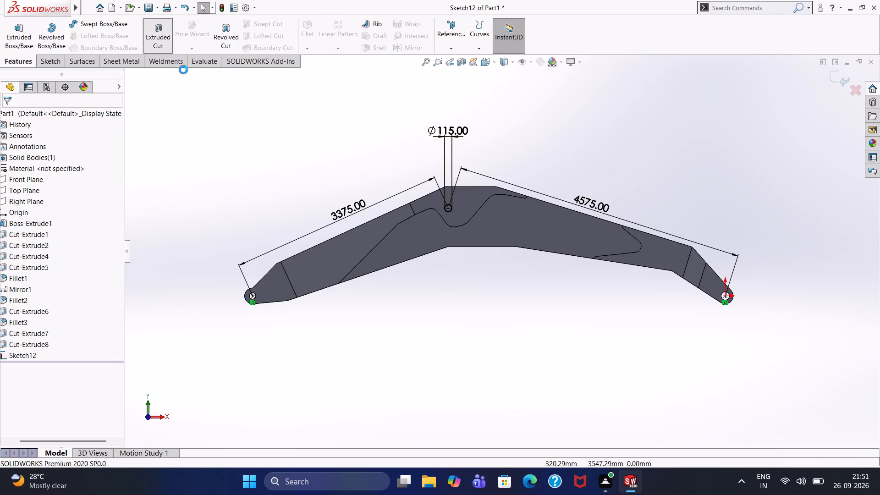
click(43, 178)
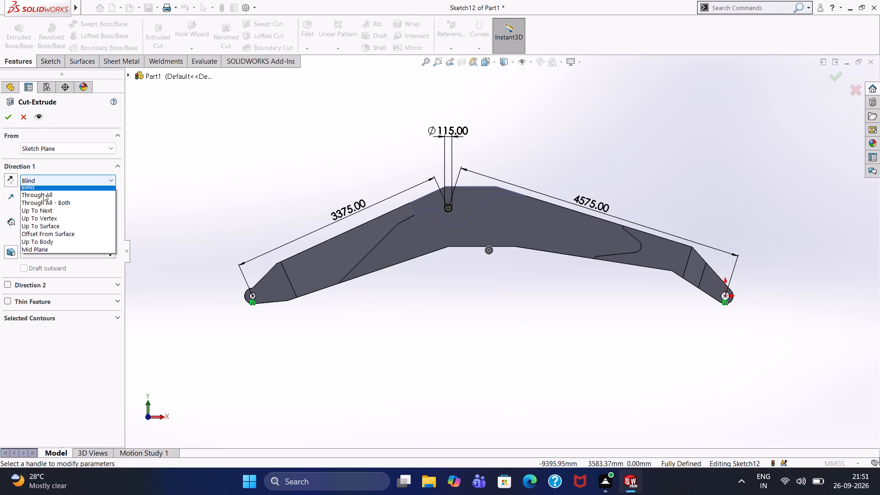
click(45, 199)
middle_drag(300, 168, 219, 225)
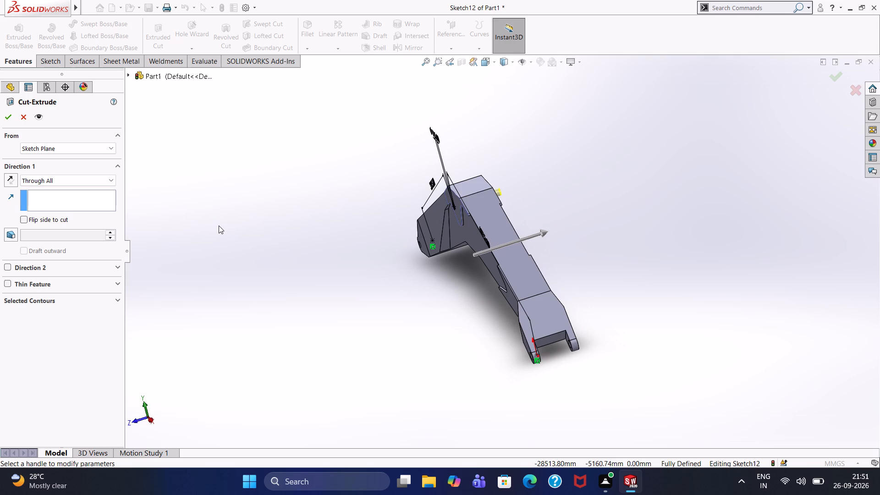
click(7, 116)
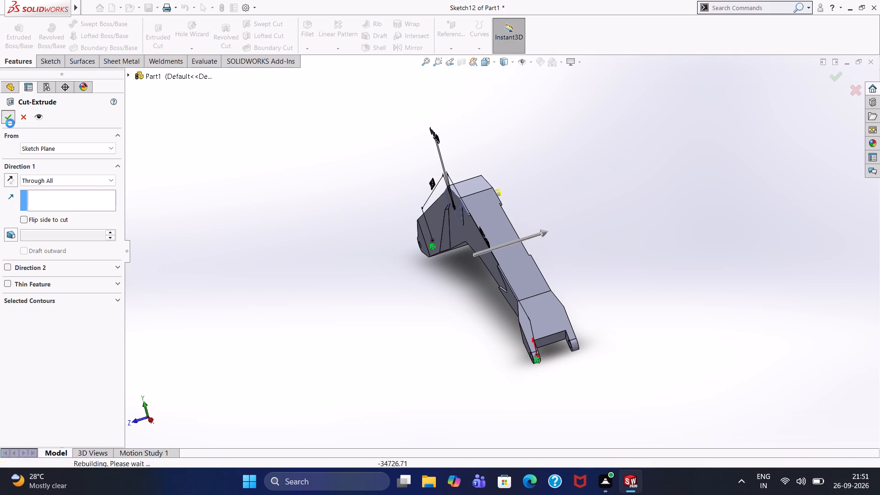
Start a new sketch on the Front Plane, viewed straight on.
click(314, 201)
middle_drag(315, 201, 326, 207)
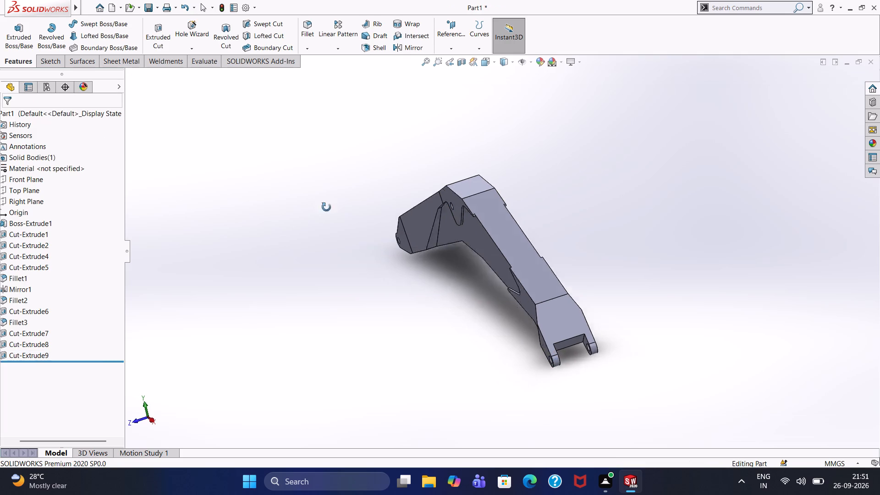
middle_drag(326, 207, 401, 187)
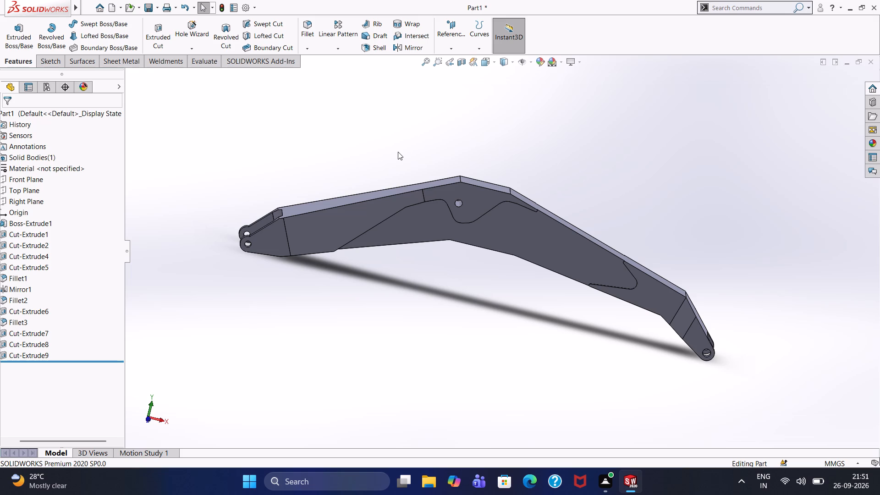
click(26, 181)
click(33, 166)
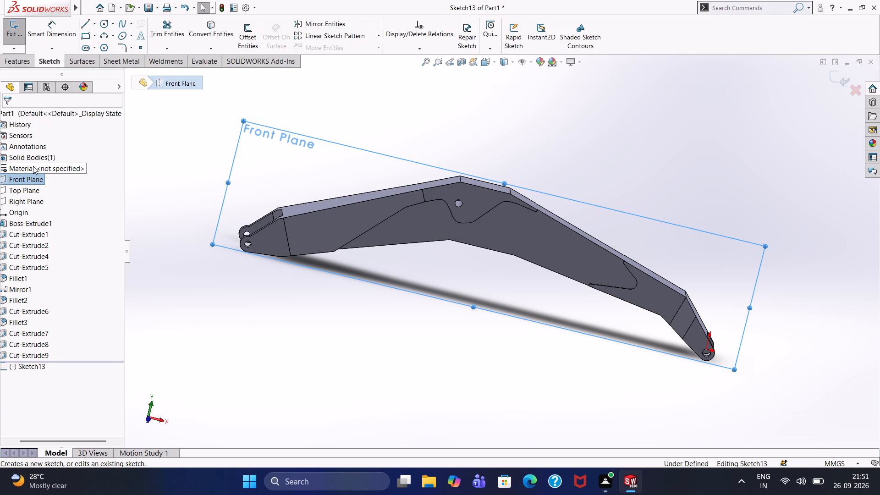
key(ctrl+8)
click(368, 151)
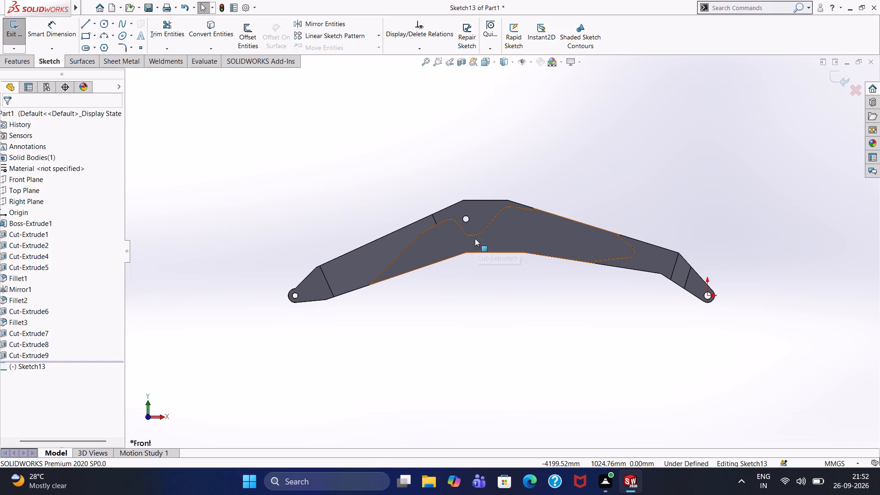
Sketch a closed six-line bracket profile on the arm's top bend, with outer lines about 304, 725, 501 and 422 mm long.
scroll(472, 207, down, 3)
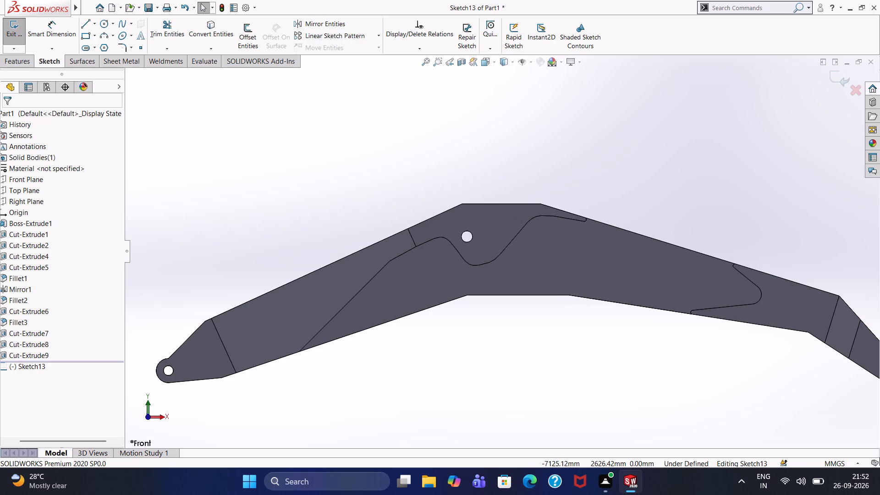
click(86, 25)
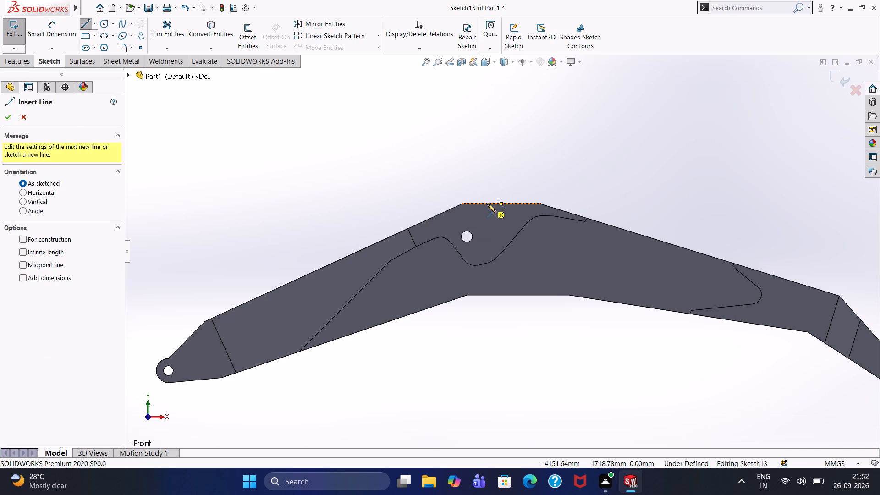
click(485, 203)
click(510, 188)
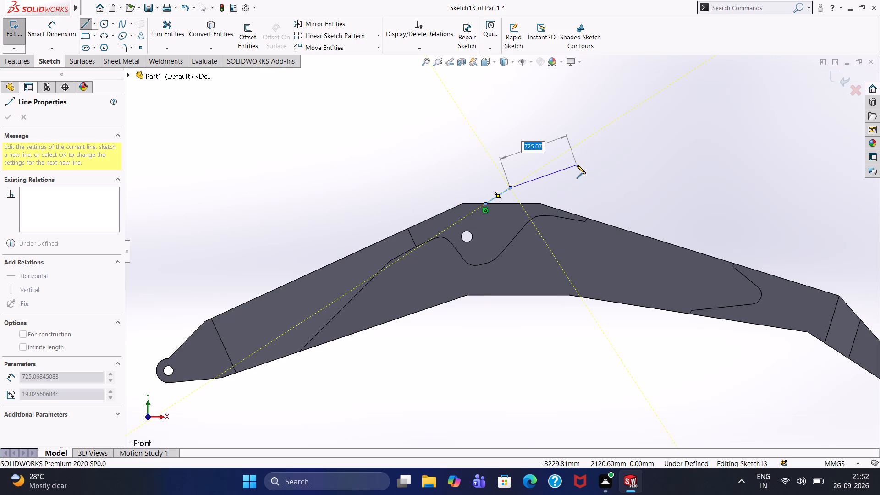
click(577, 165)
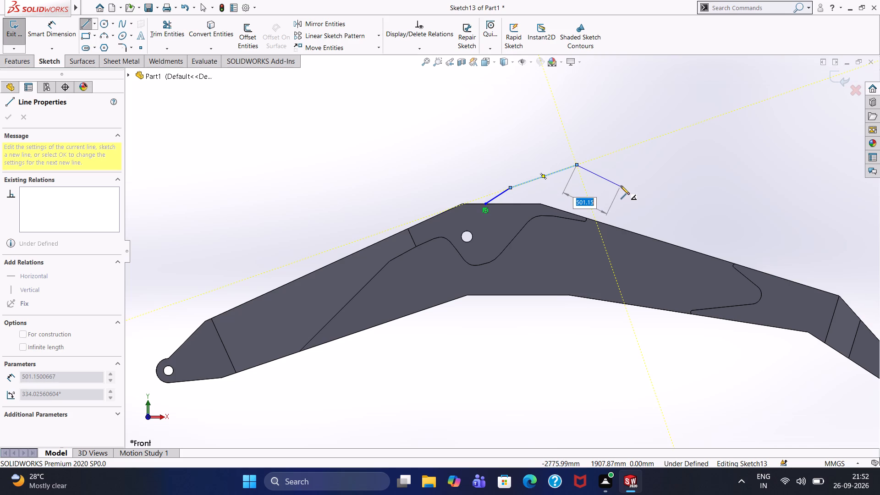
click(621, 186)
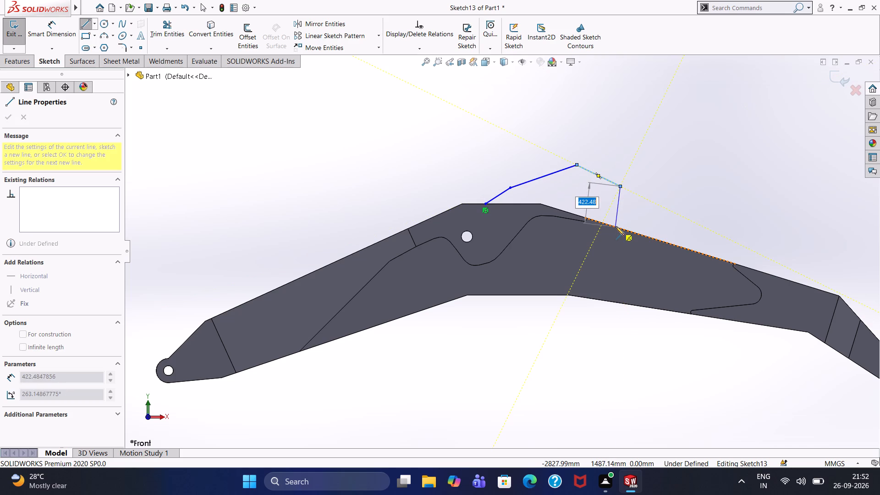
click(616, 226)
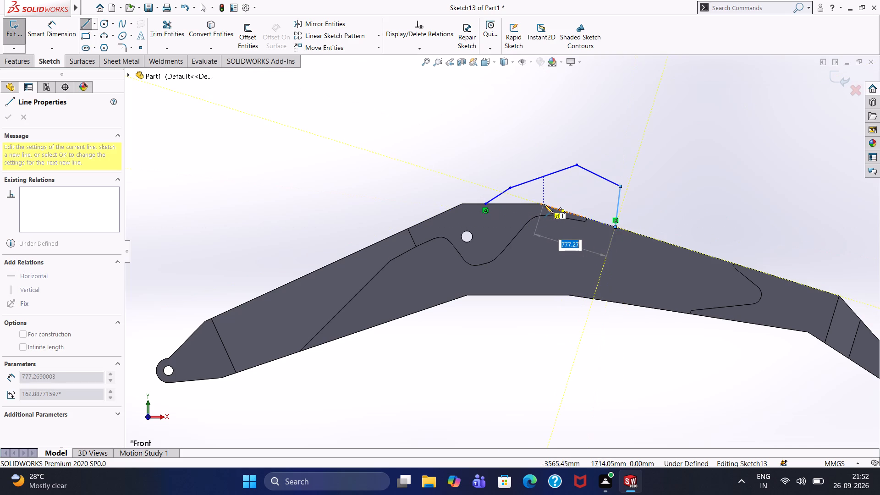
click(539, 205)
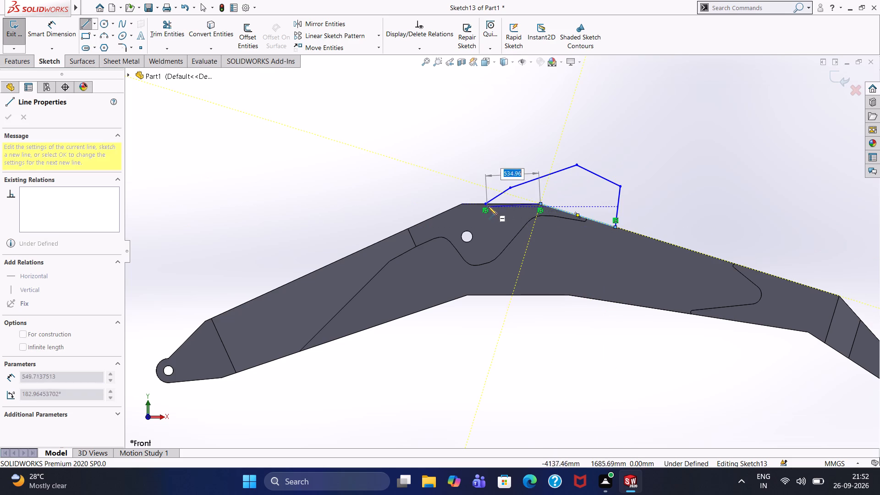
click(487, 204)
right_click(483, 173)
click(483, 172)
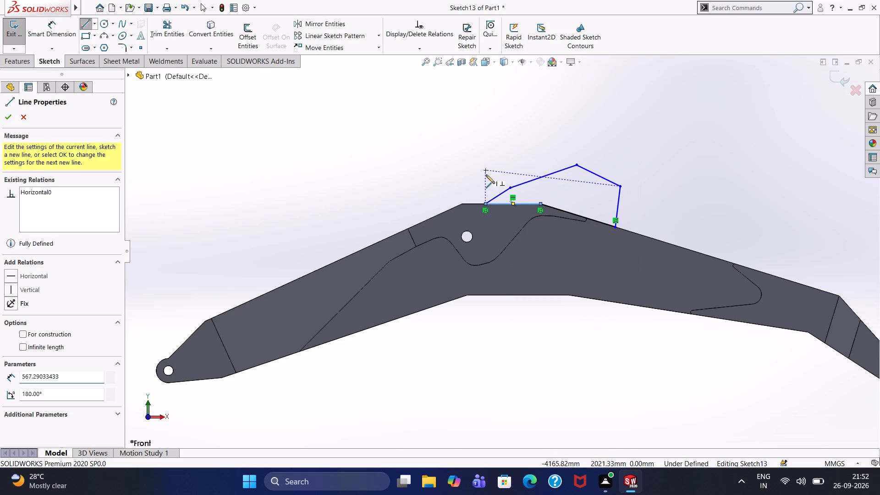
right_click(482, 158)
click(492, 167)
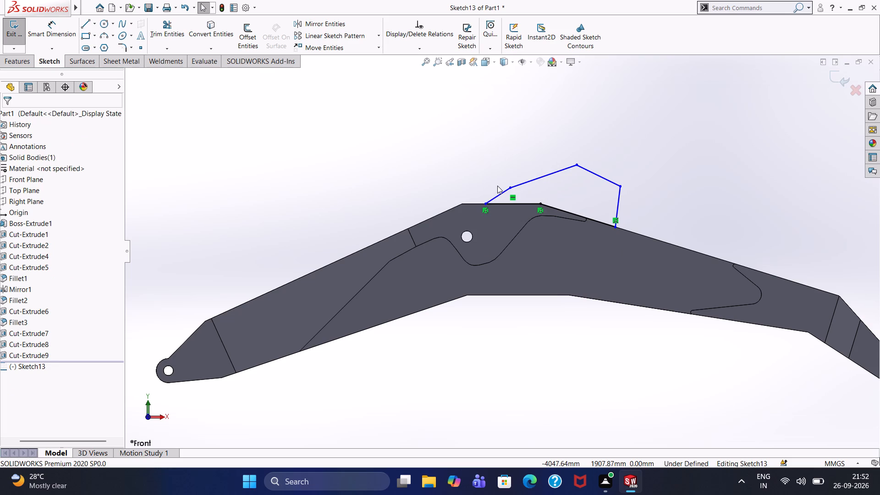
Dimension the horizontal distance from the arm's top bend corner to the profile's start point at 165 mm.
click(75, 27)
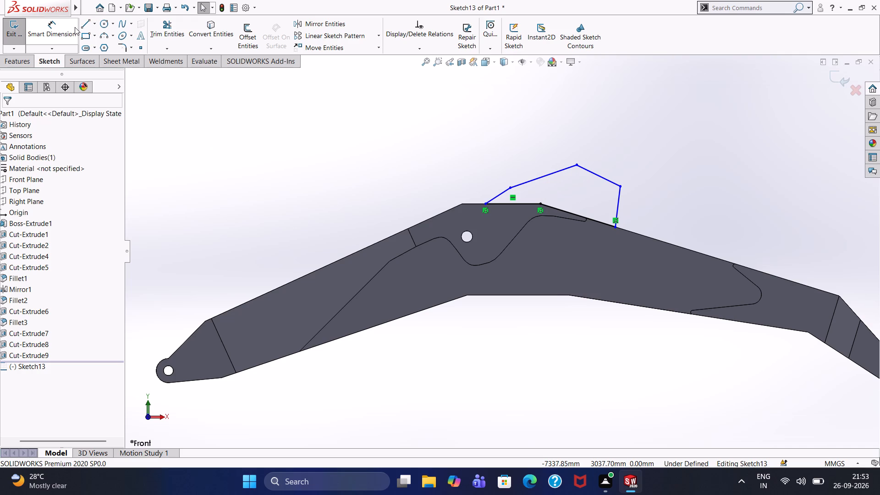
click(461, 203)
click(485, 204)
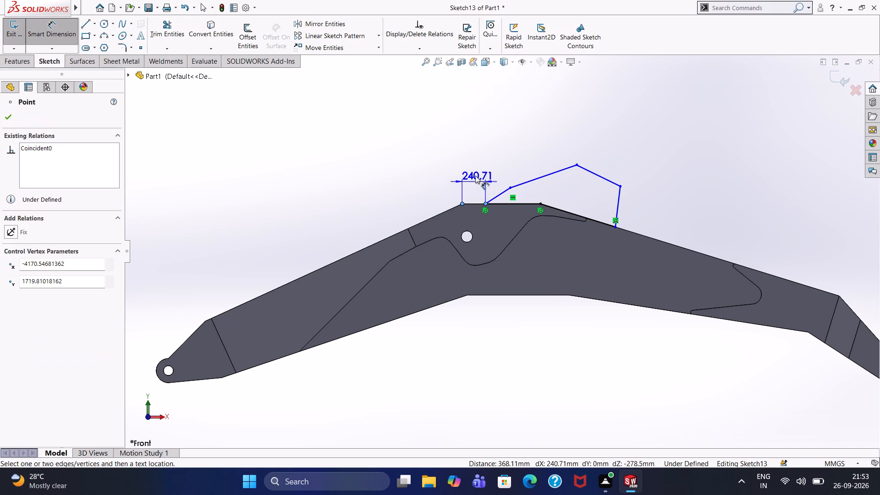
click(471, 169)
text(165)
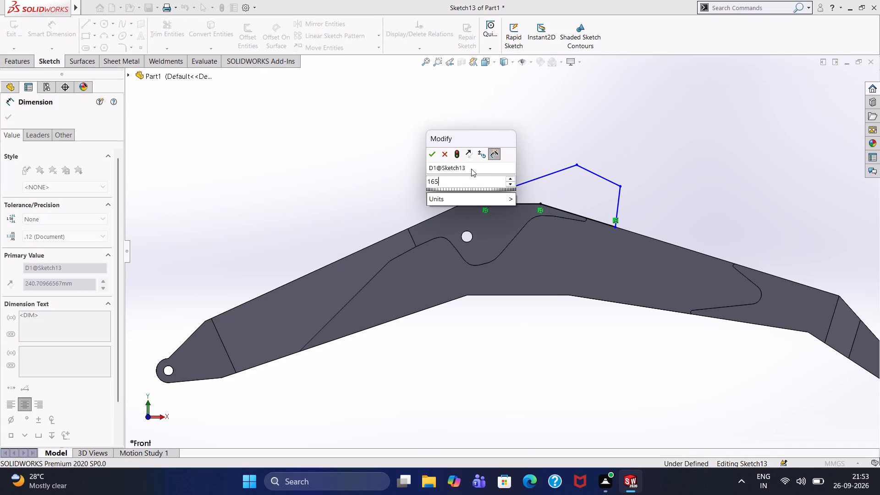
key(Return)
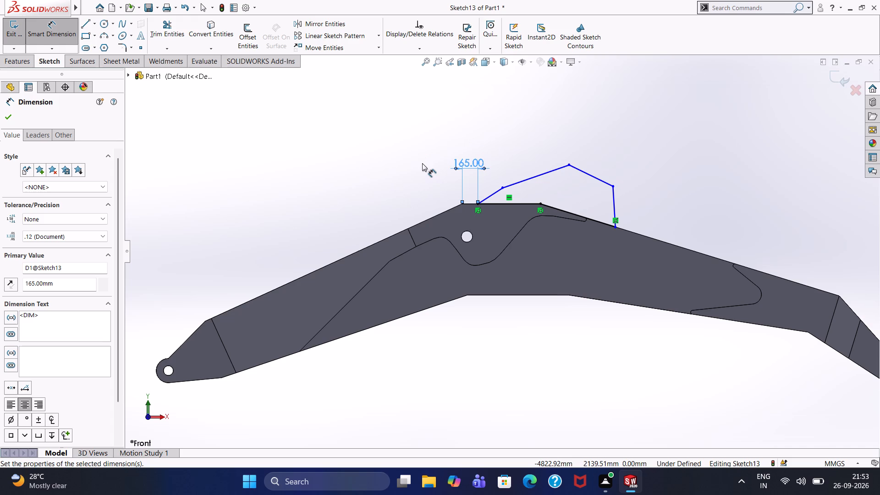
Dimension the profile's first short rising line at 180 mm and the long sloping top line at 670 mm.
click(489, 197)
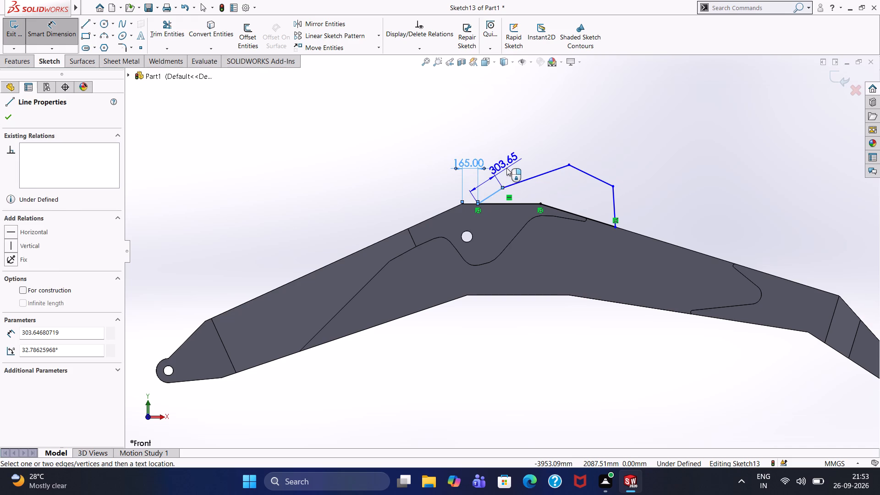
click(506, 168)
text(180)
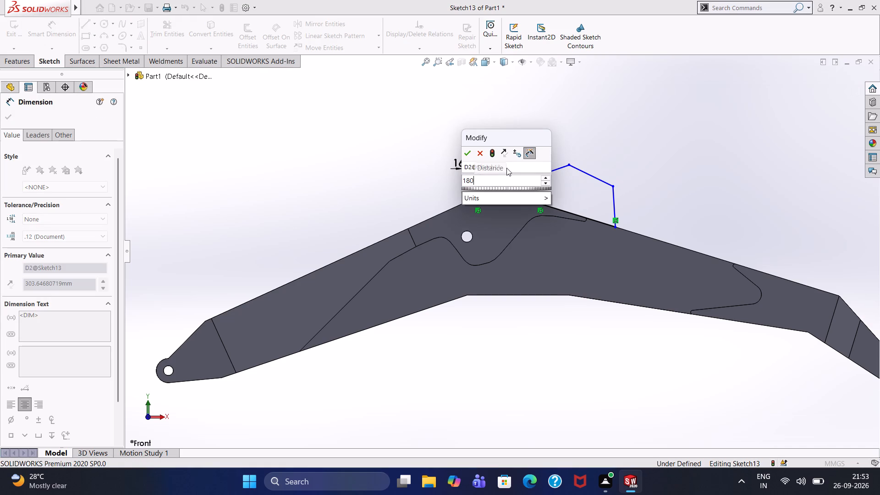
key(Return)
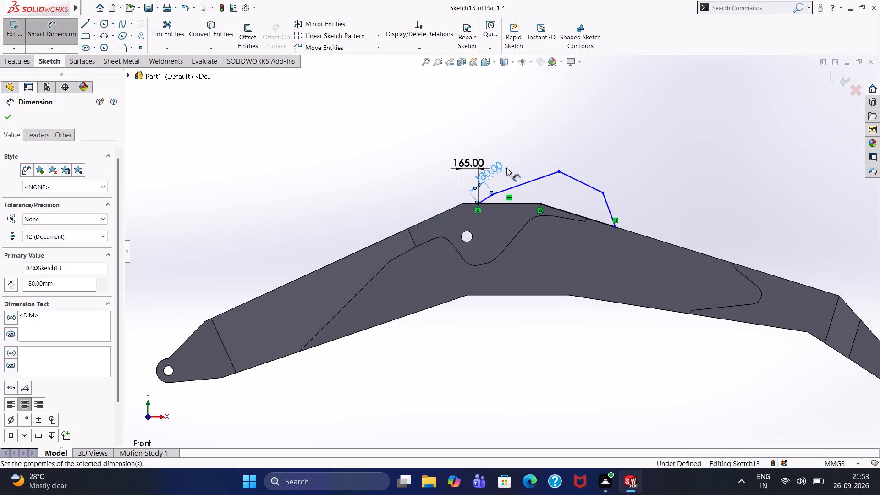
click(529, 183)
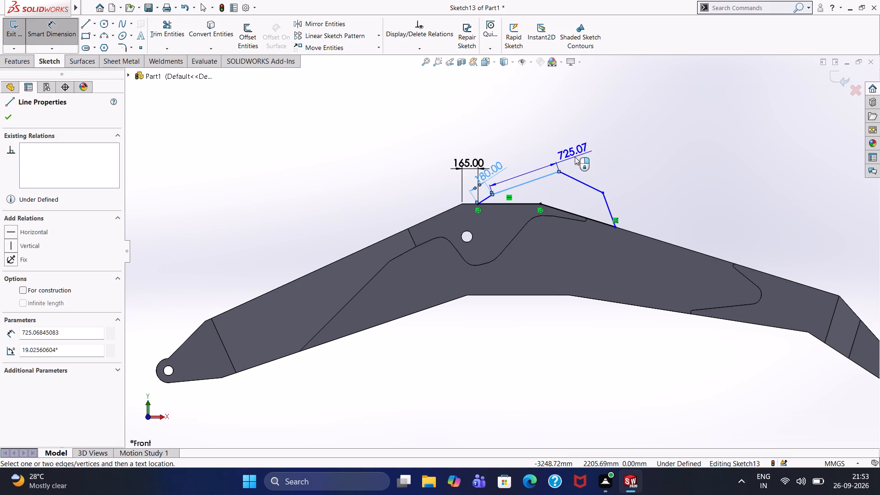
click(575, 157)
text(670)
key(Return)
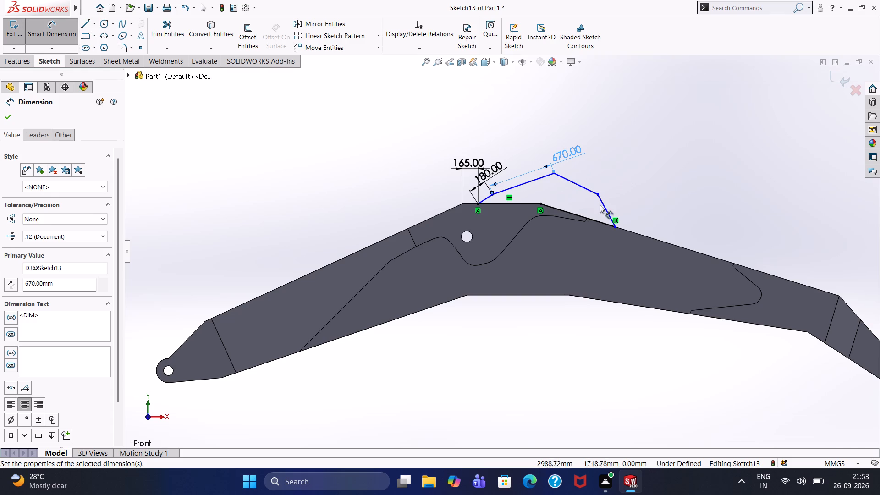
Dimension the profile's upper descending line at 300 mm and the last line down to the arm at 200 mm.
click(584, 190)
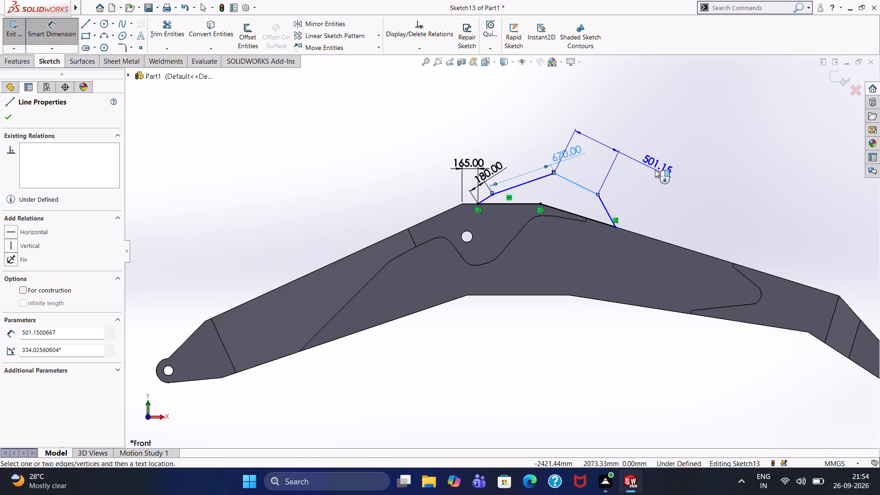
click(649, 173)
text(300)
key(Return)
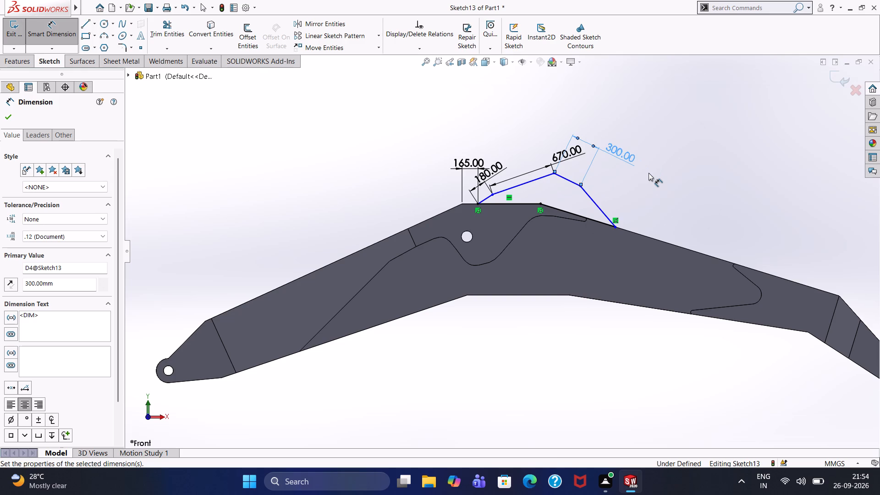
click(602, 209)
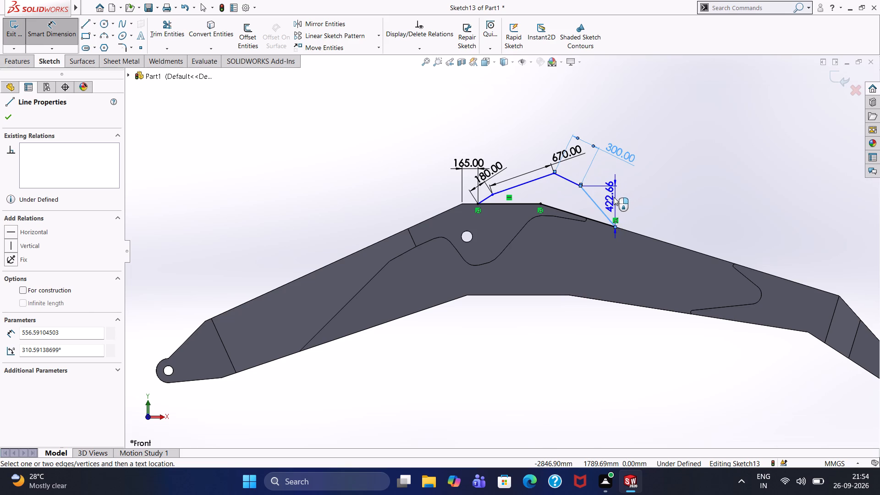
click(614, 197)
text(200)
key(Return)
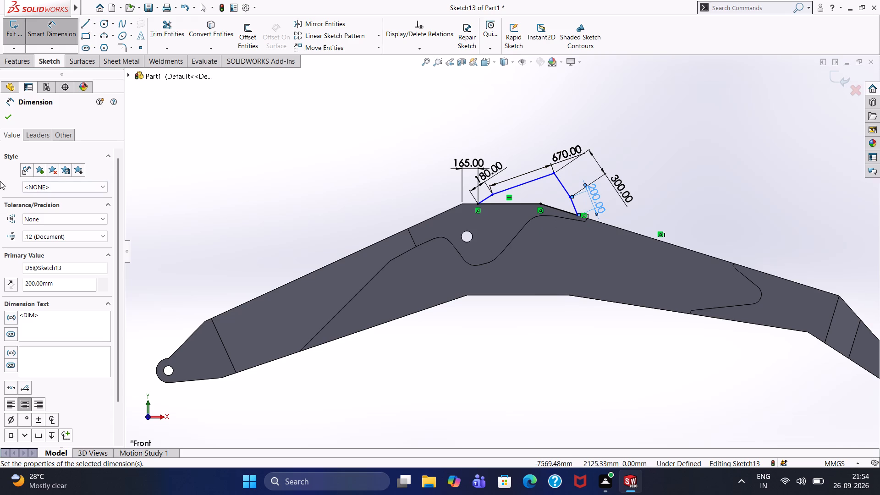
click(6, 120)
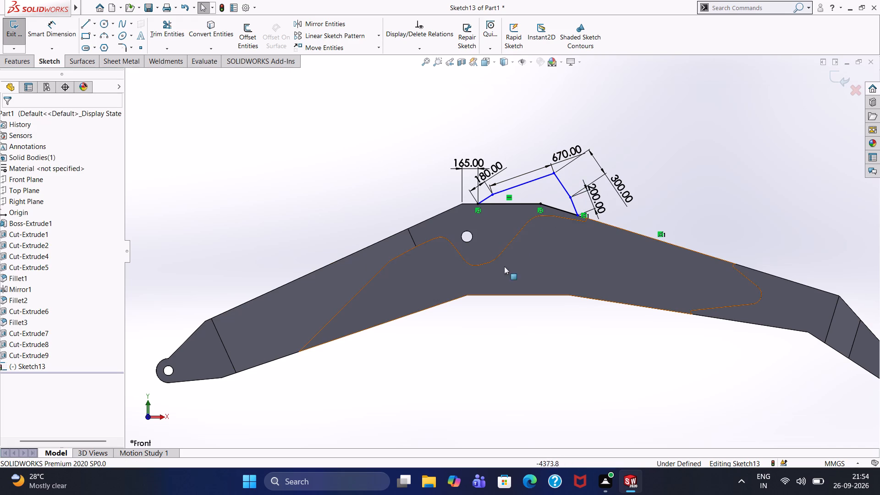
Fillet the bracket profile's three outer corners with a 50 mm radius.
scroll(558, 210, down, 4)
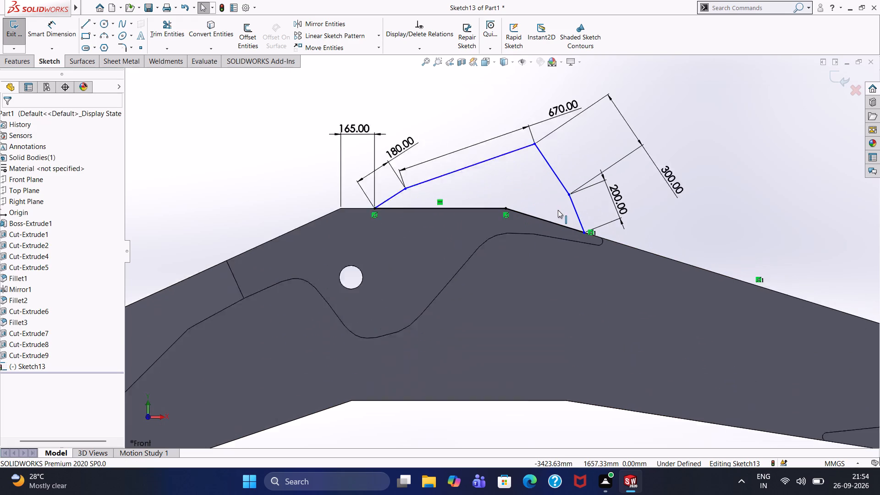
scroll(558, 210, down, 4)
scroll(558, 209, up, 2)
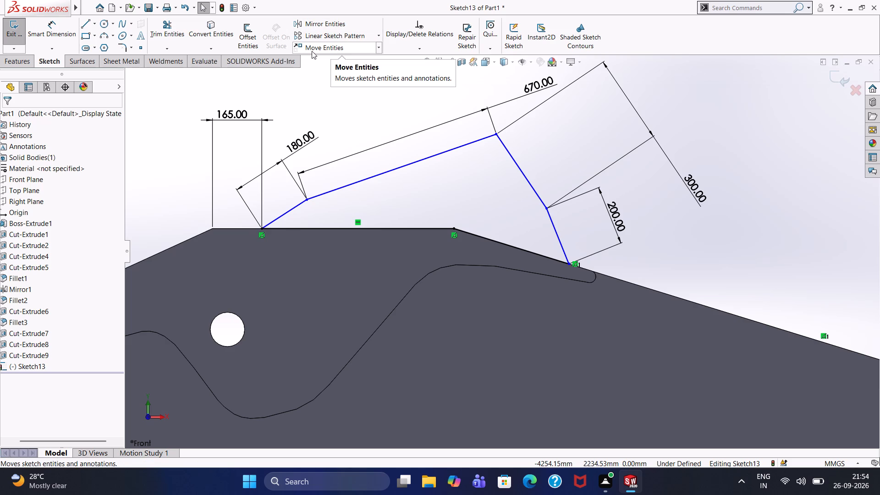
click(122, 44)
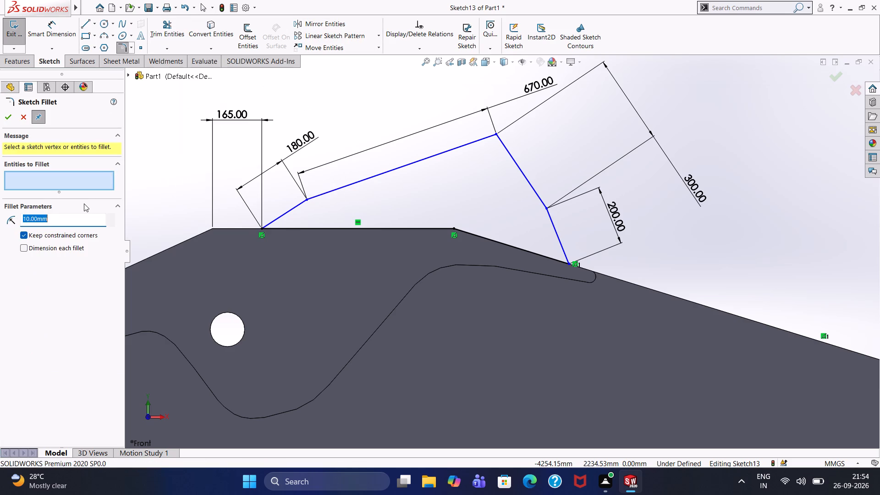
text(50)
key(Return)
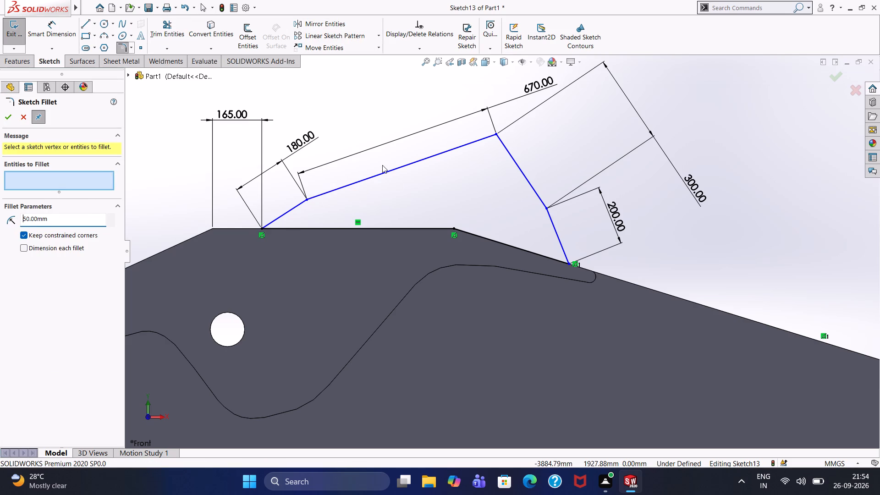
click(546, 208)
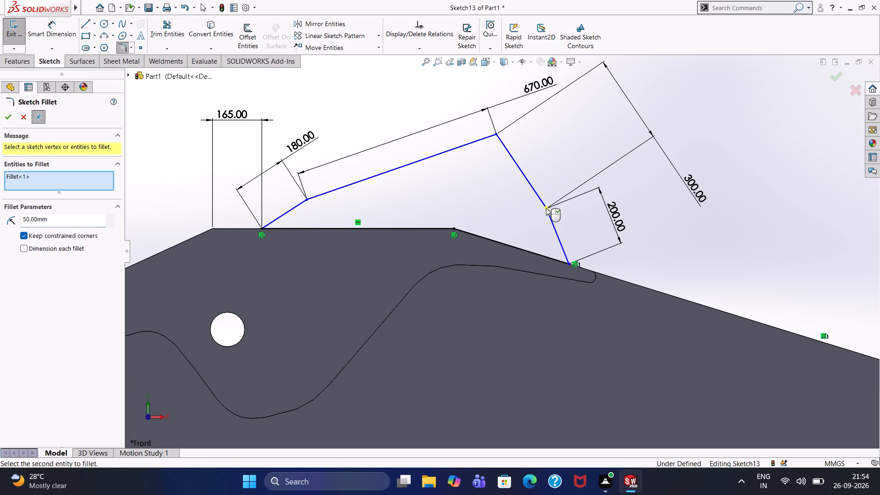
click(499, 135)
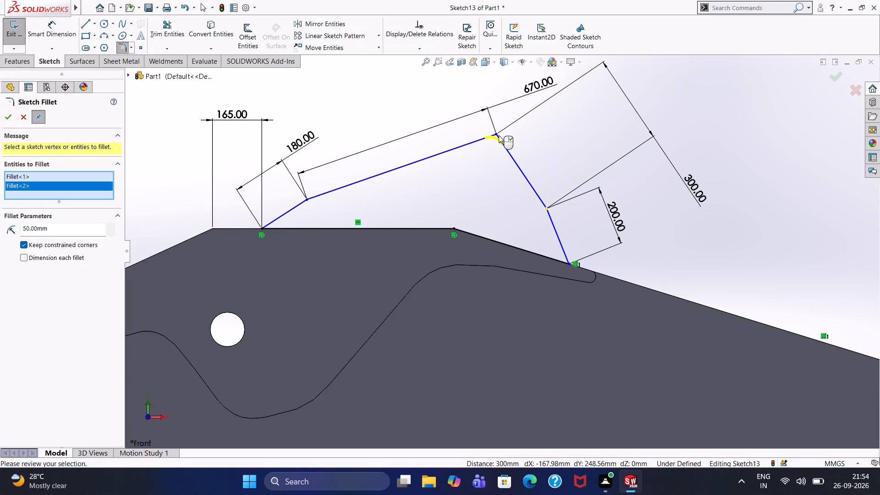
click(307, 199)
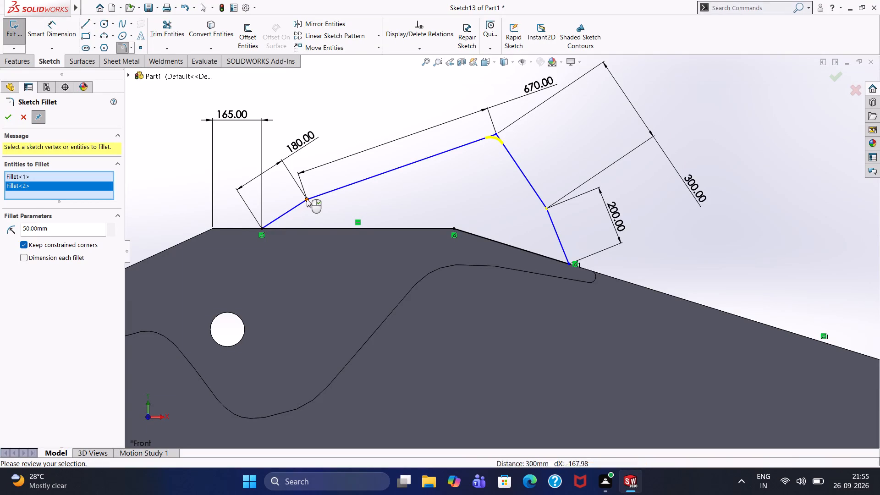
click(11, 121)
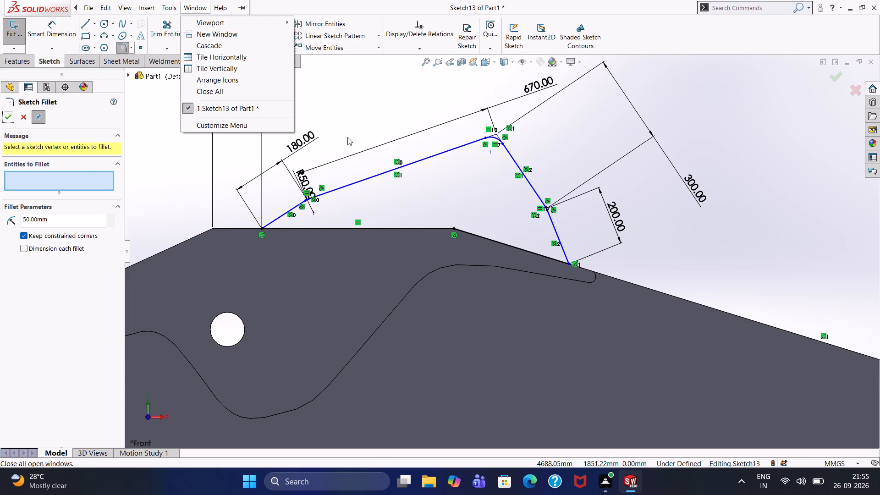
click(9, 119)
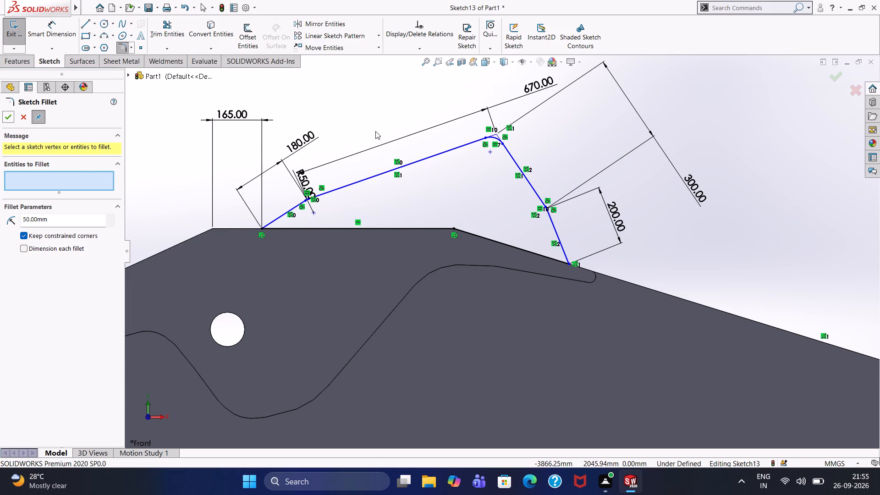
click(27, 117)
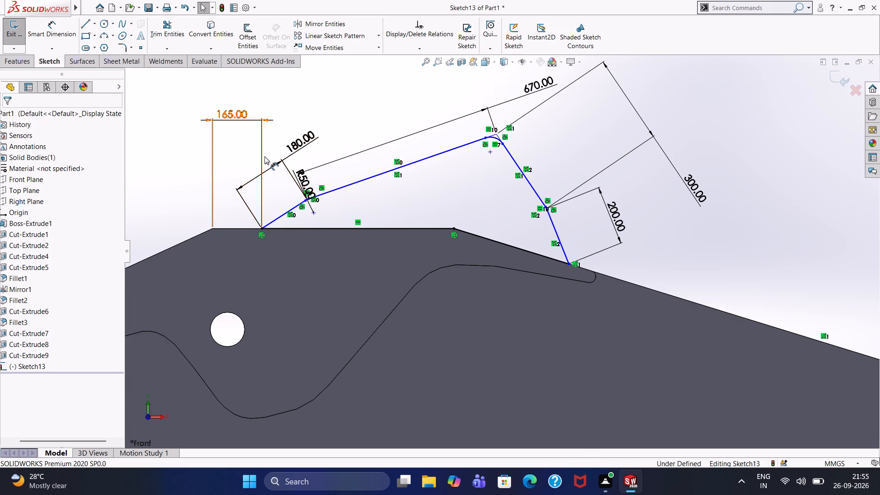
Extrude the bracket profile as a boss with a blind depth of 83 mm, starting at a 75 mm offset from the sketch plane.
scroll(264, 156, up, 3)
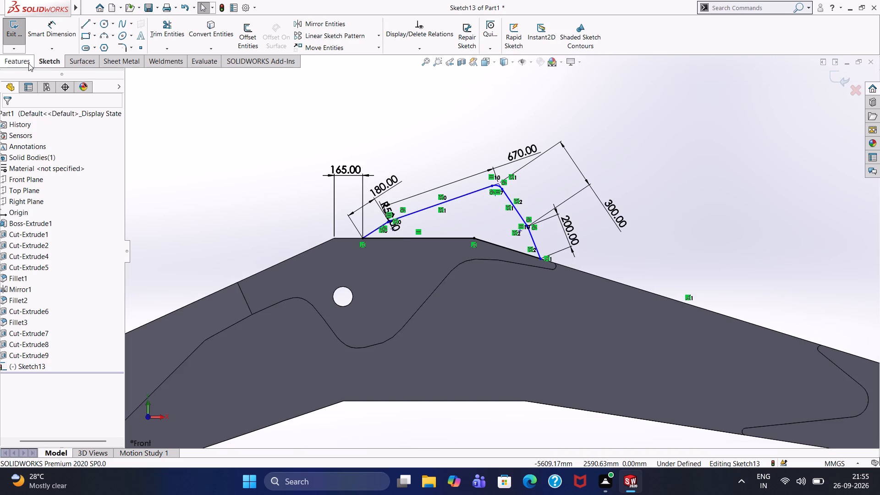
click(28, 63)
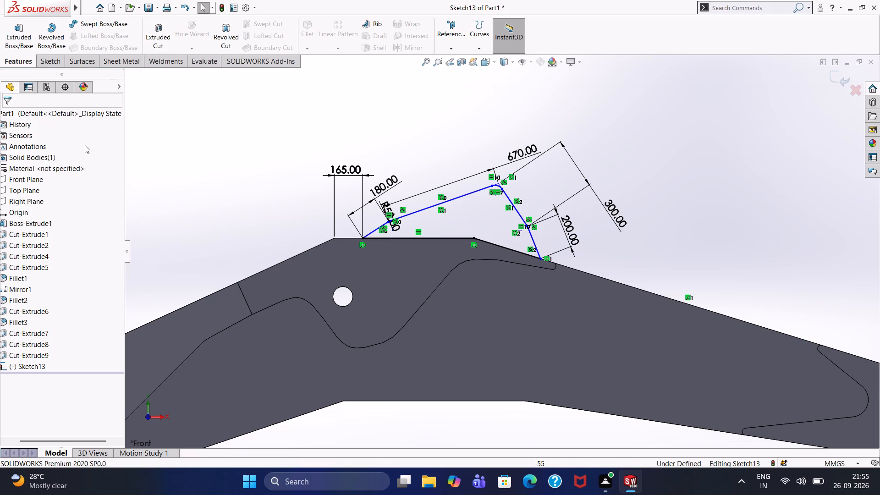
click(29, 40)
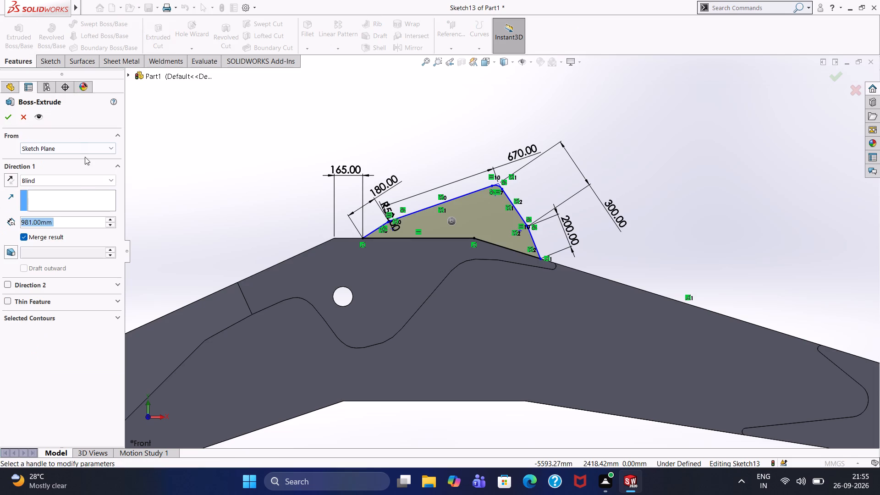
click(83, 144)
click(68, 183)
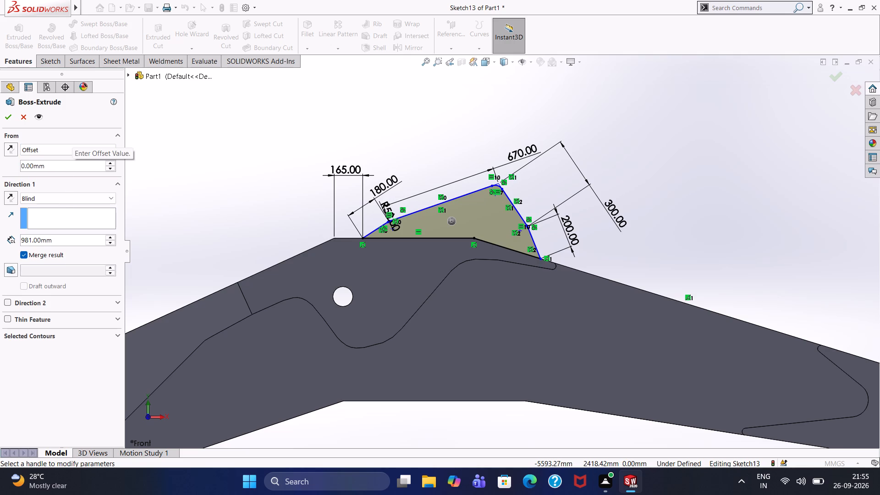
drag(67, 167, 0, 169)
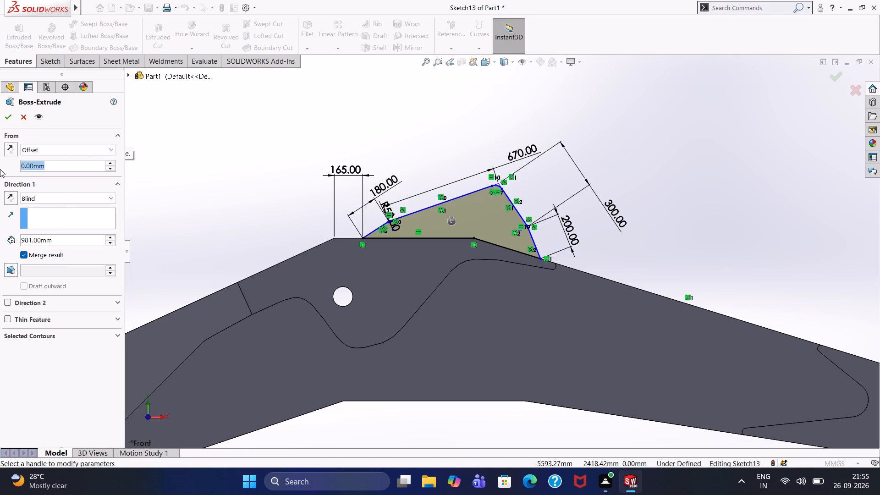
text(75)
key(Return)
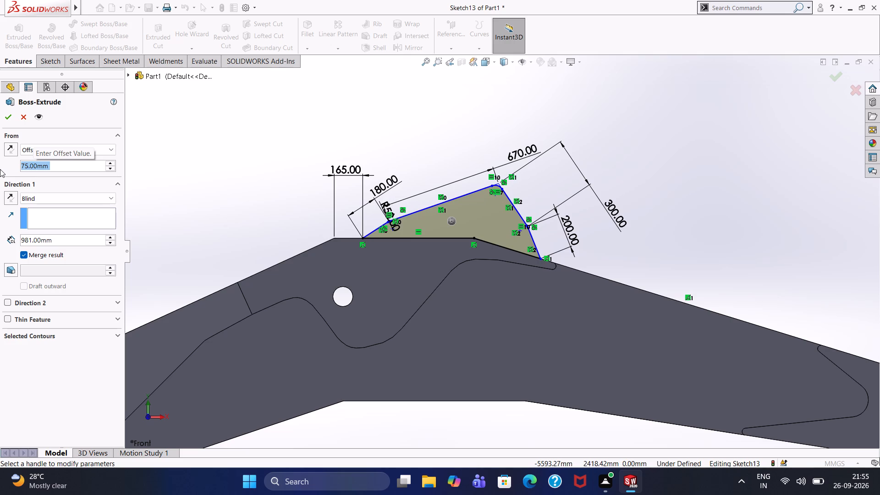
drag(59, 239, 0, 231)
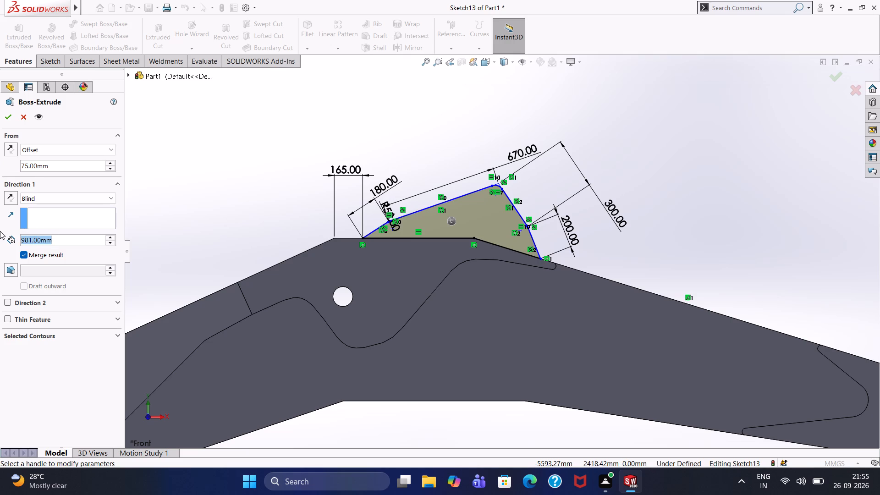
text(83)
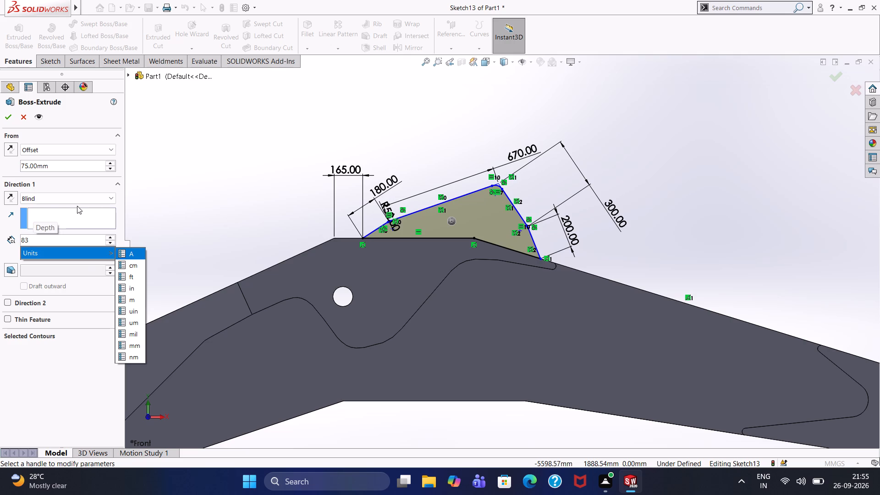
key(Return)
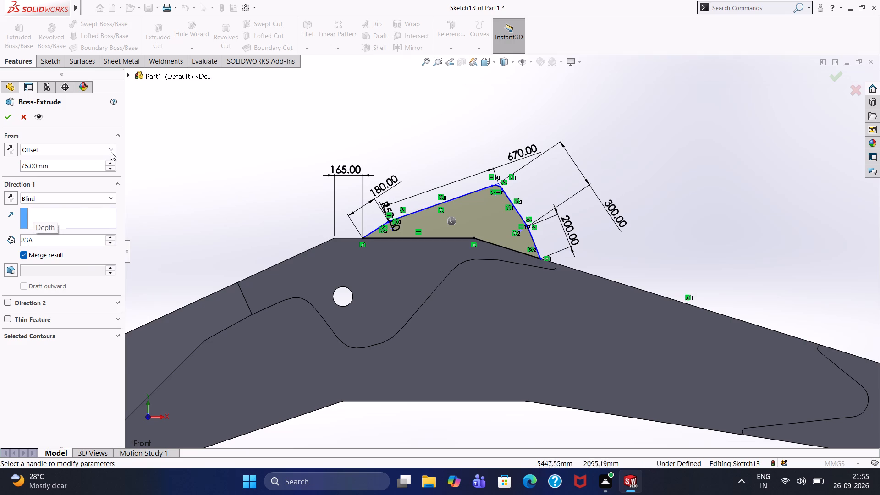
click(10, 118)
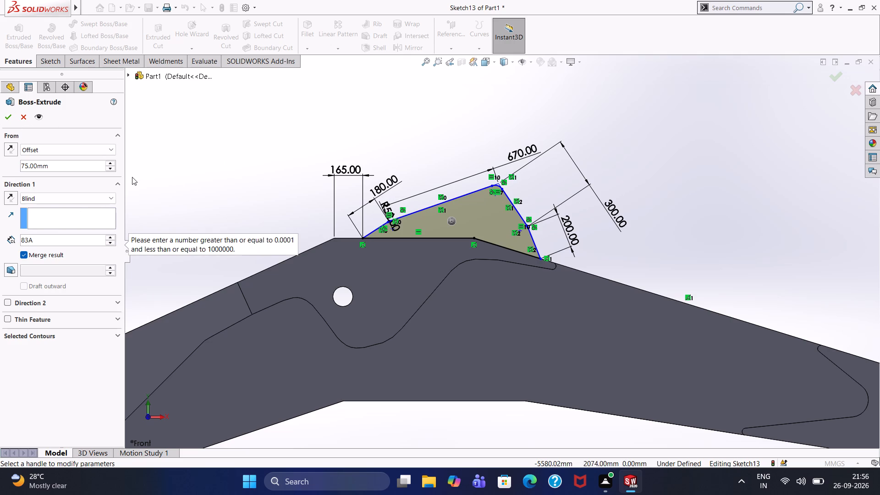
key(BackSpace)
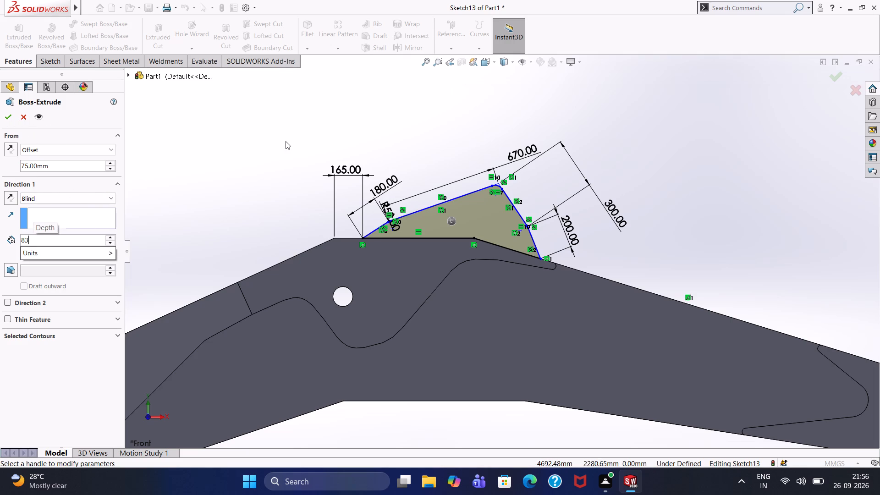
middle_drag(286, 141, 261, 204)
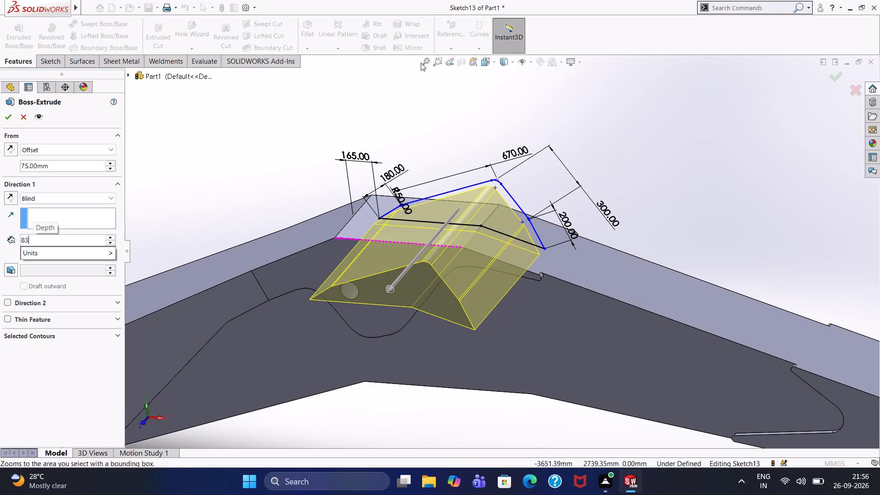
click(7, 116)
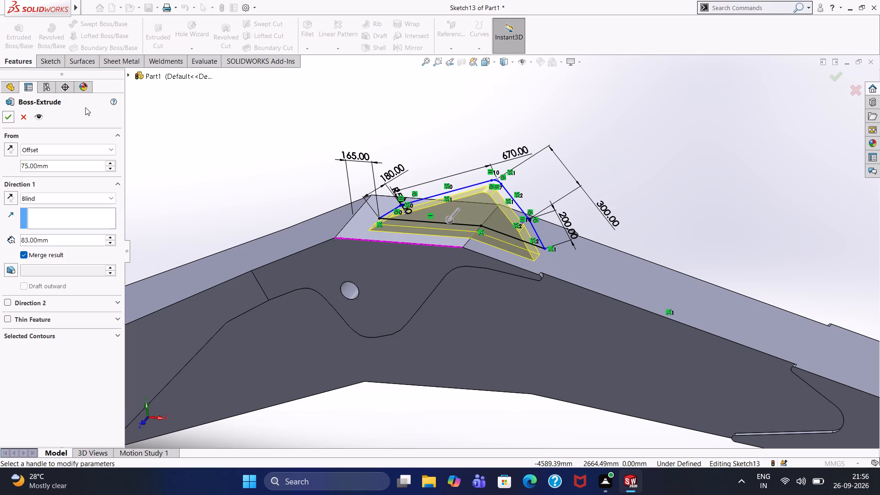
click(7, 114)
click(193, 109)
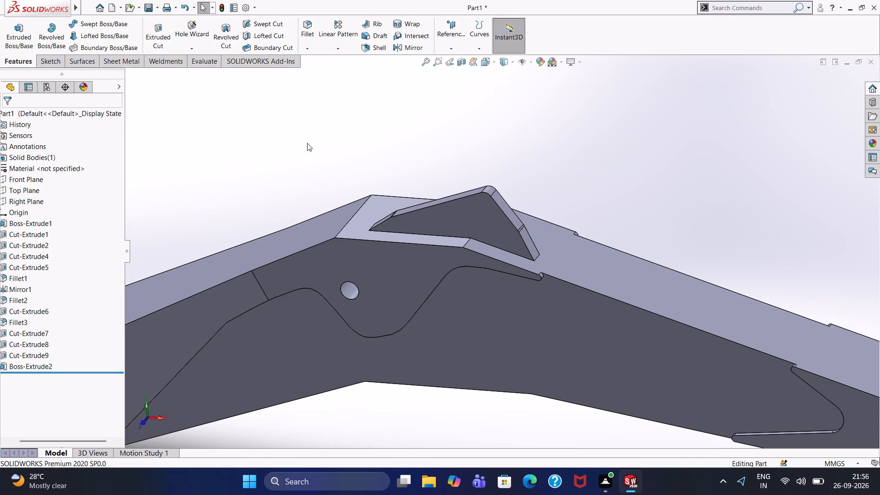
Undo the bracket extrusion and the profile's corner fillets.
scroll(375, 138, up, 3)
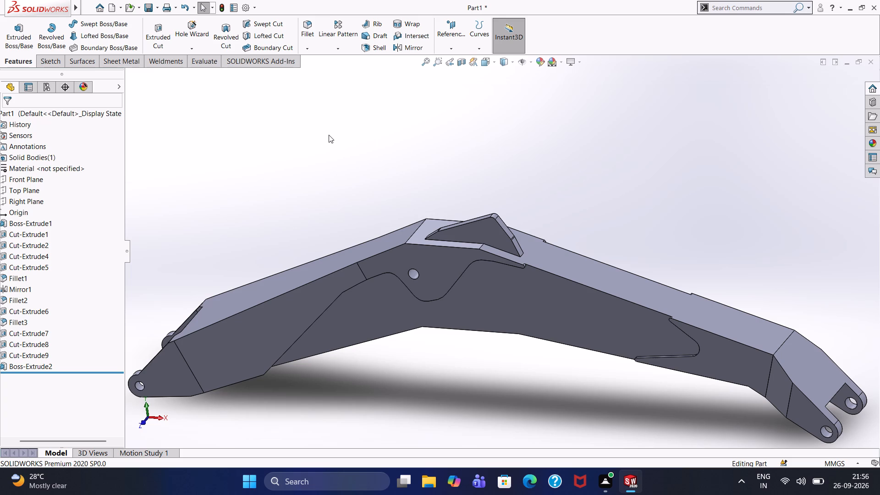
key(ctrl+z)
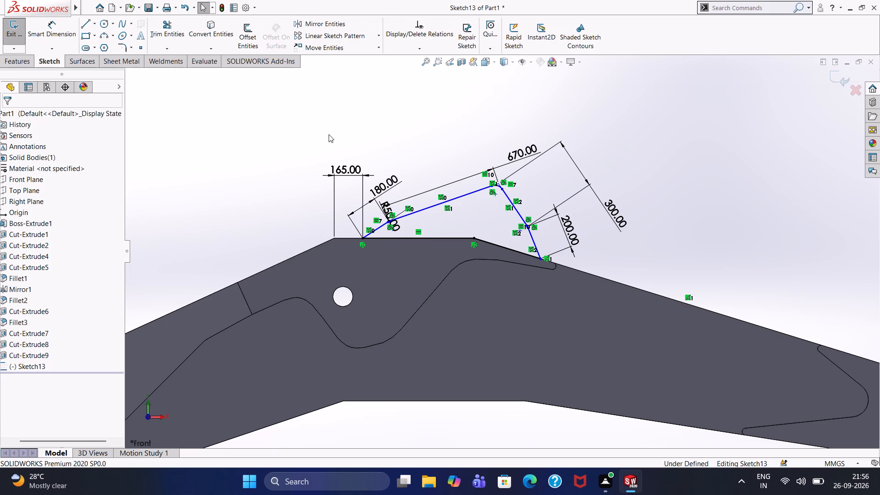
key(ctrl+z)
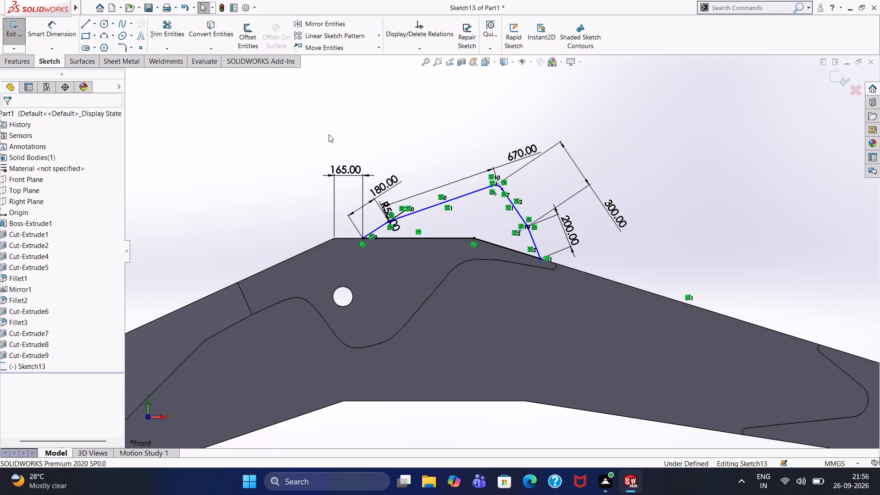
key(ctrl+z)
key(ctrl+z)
Undo all the dimensions on the bracket profile, including its horizontal distance from the arm's top bend corner.
key(ctrl+z)
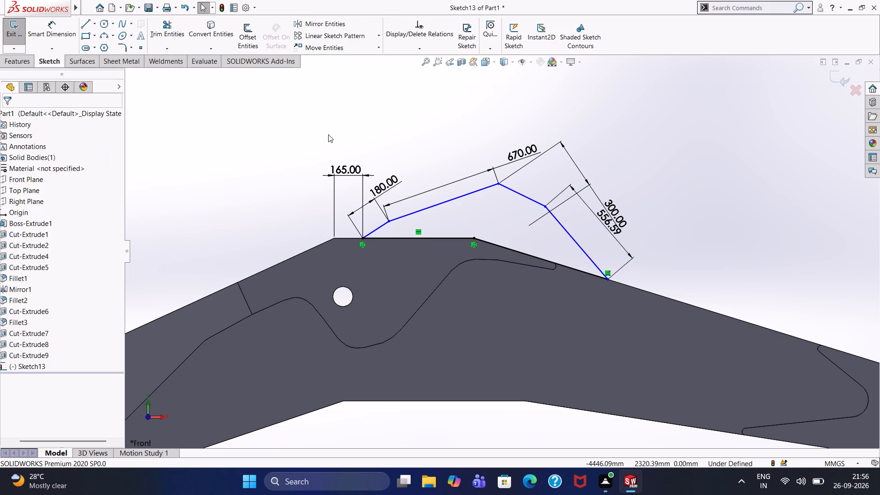
key(ctrl+z)
key(ctrl+z)
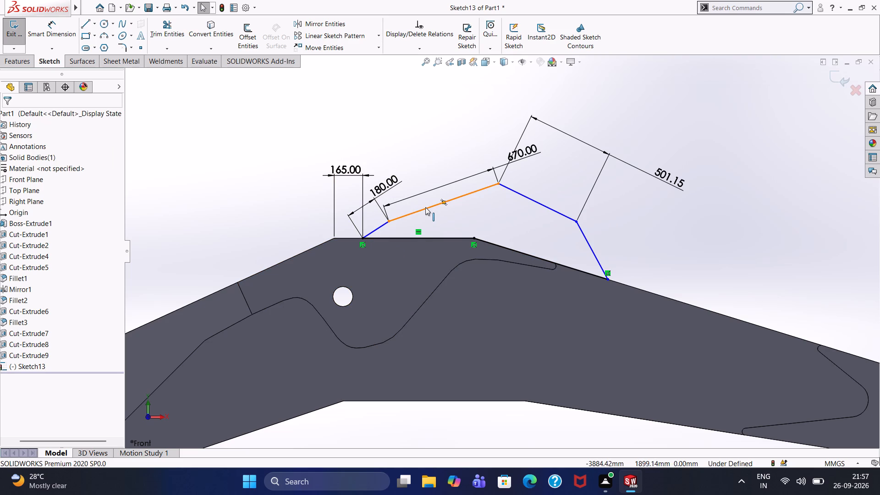
key(ctrl+z)
key(ctrl+z)
key(ctrl+z)
key(ctrl+z)
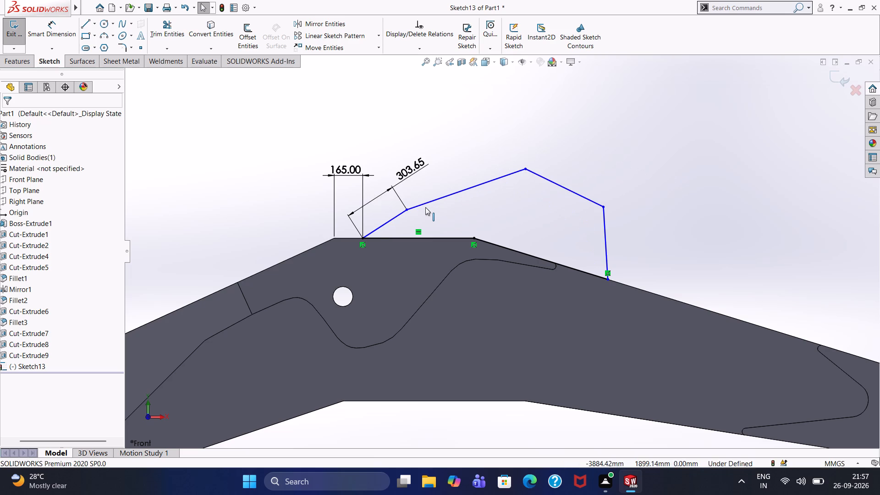
key(ctrl+z)
key(ctrl+z)
key(z)
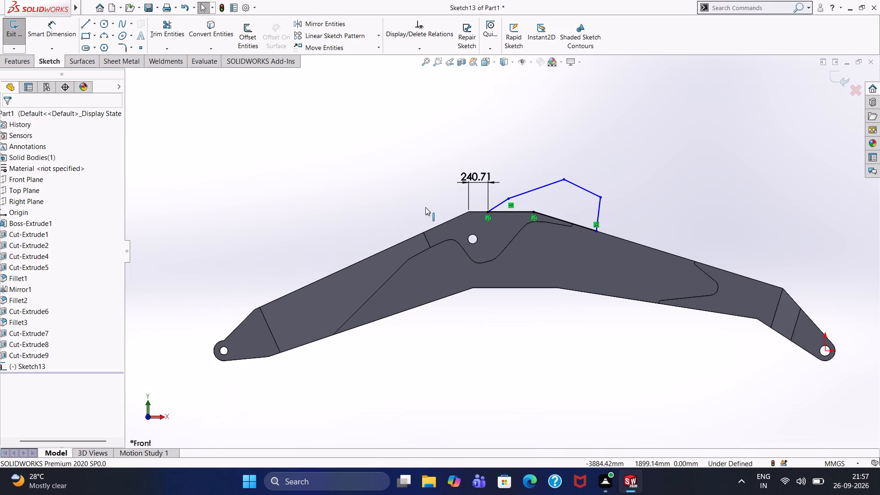
key(z)
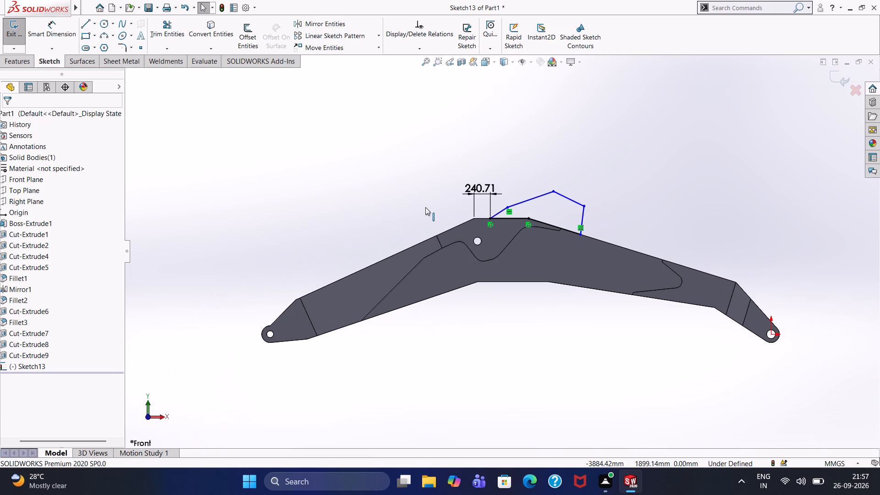
key(z)
key(ctrl+z)
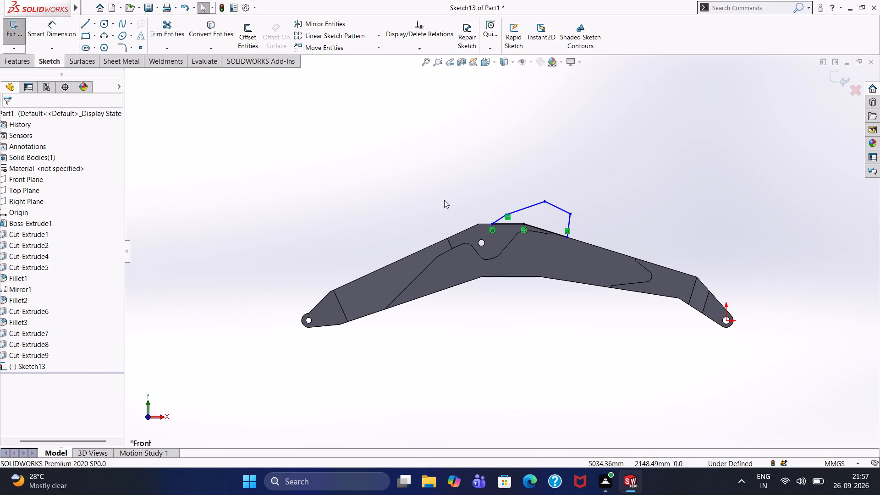
Undo the bracket profile's lines back to only the first short rising line.
key(ctrl+z)
key(ctrl+z)
key(ctrl+z)
key(ctrl+z)
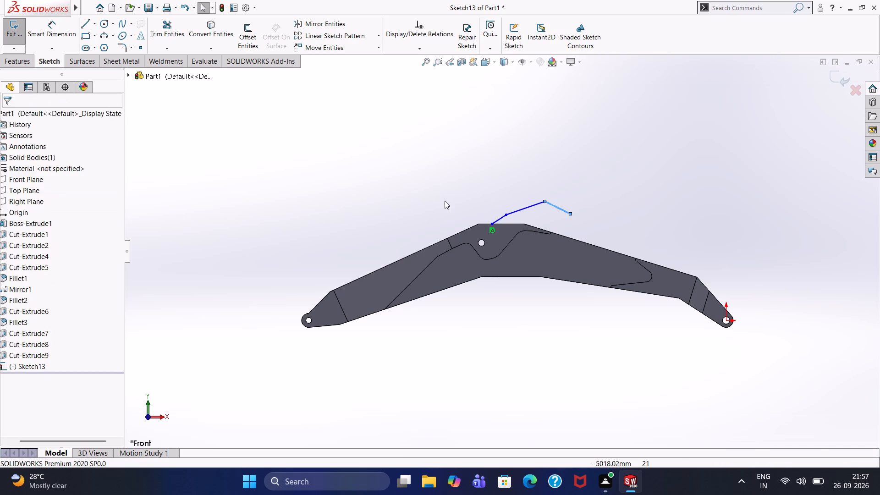
key(ctrl+z)
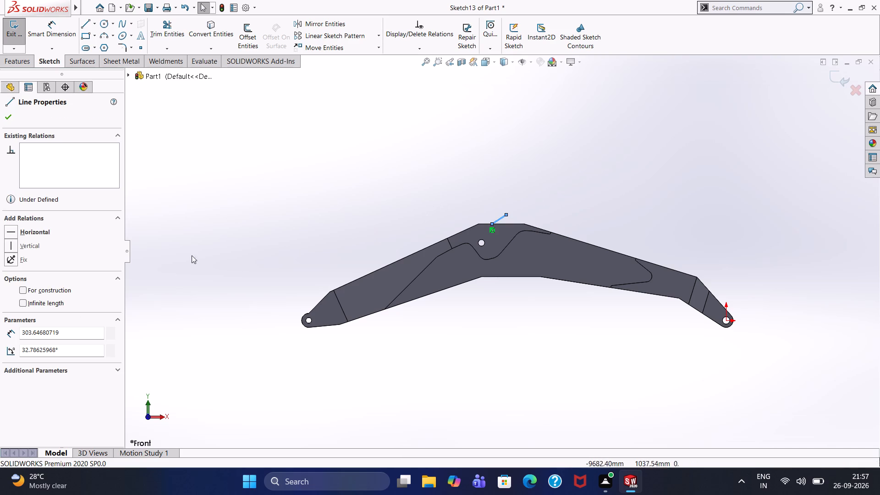
Complete the closed bracket outline with lines about 866 mm sloping gently, 346 mm falling and 347 mm vertical, closing along the arm's top edges.
scroll(536, 258, down, 2)
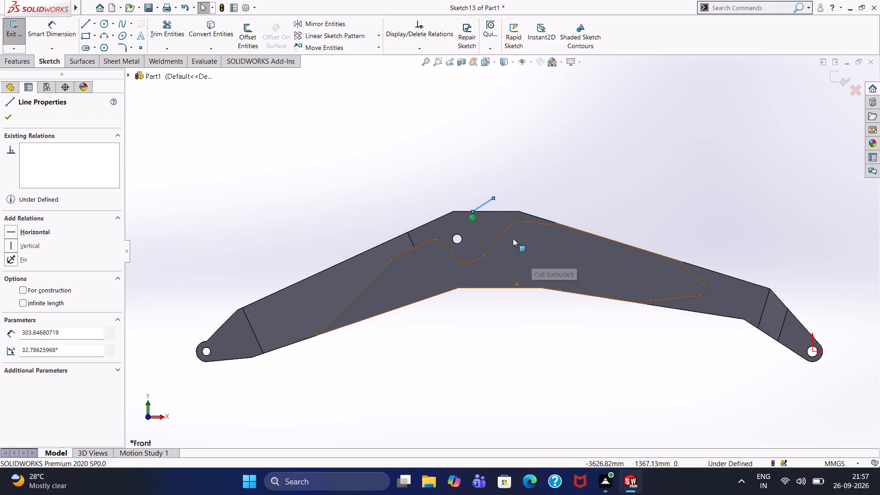
scroll(513, 238, down, 3)
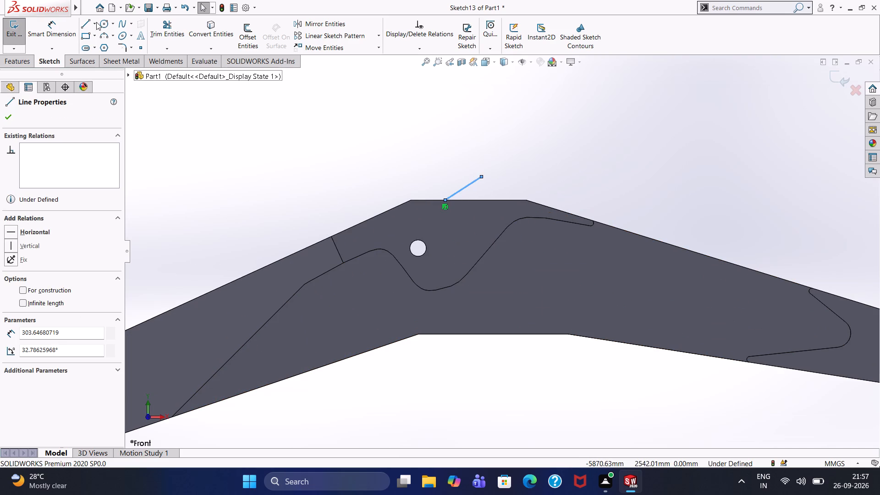
click(81, 24)
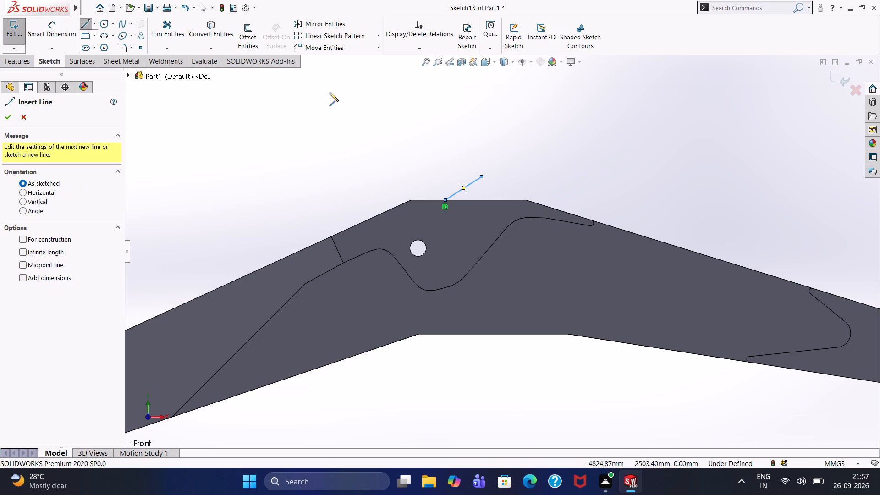
scroll(533, 163, down, 4)
scroll(495, 330, up, 6)
scroll(554, 291, up, 3)
scroll(630, 264, up, 4)
scroll(606, 264, down, 3)
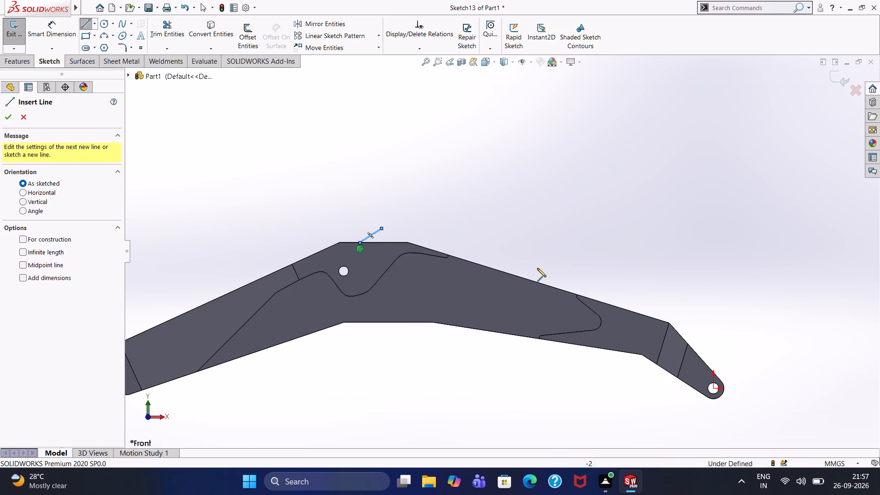
scroll(537, 268, down, 1)
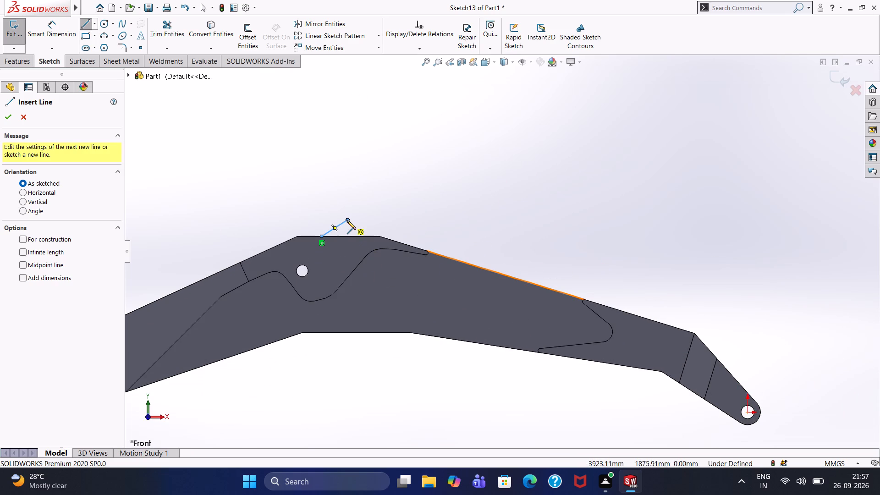
click(347, 220)
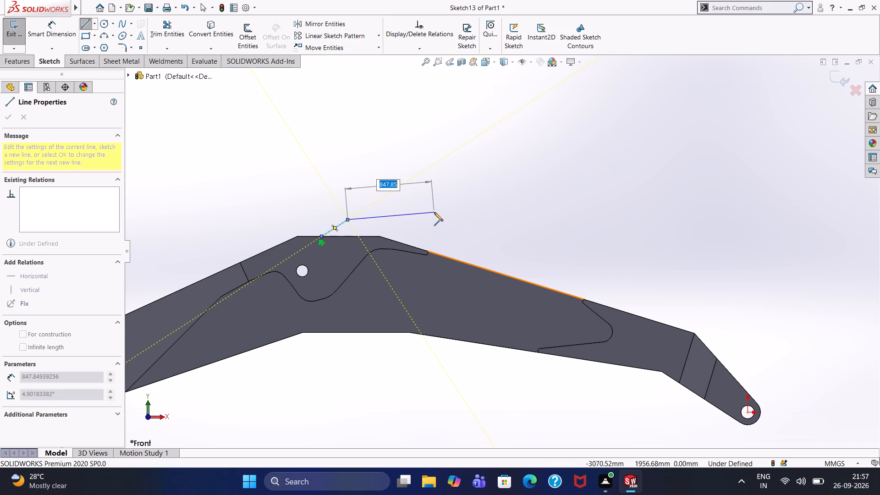
click(436, 211)
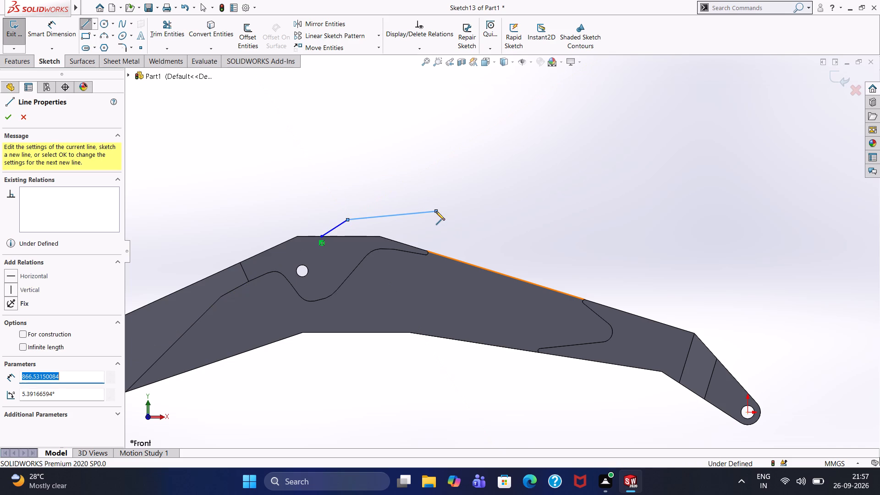
click(467, 228)
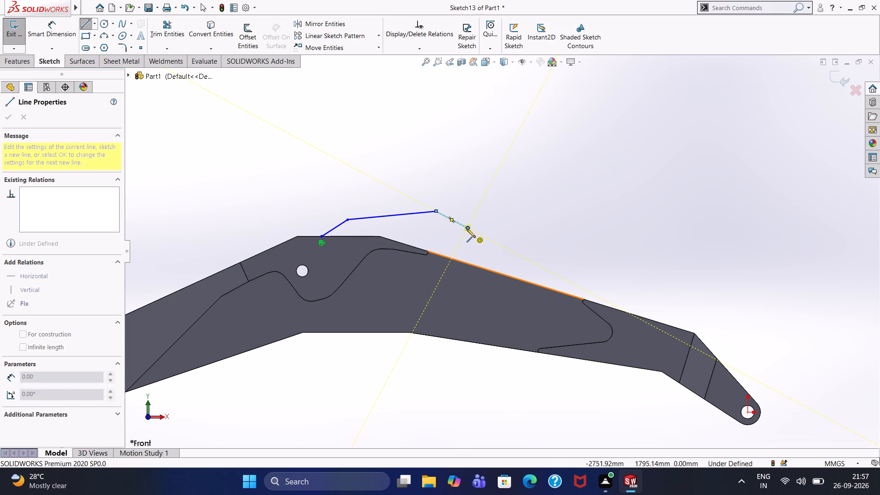
click(469, 264)
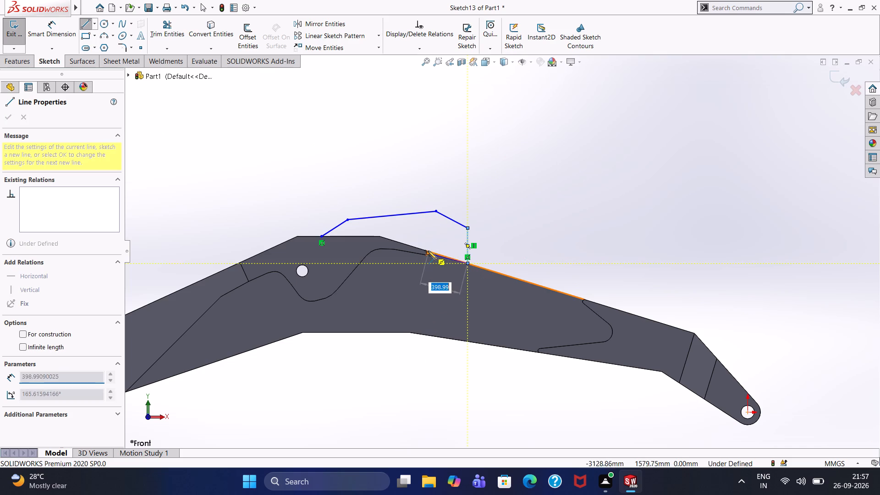
click(381, 236)
click(321, 236)
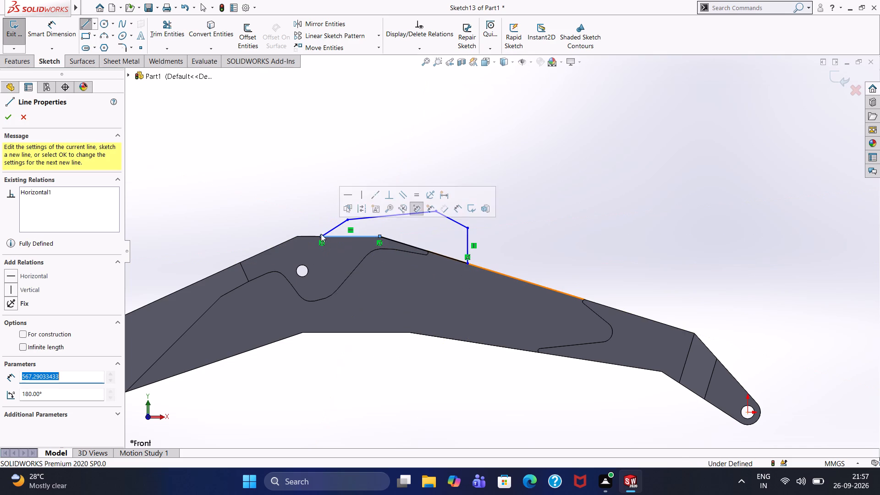
right_click(323, 196)
click(330, 200)
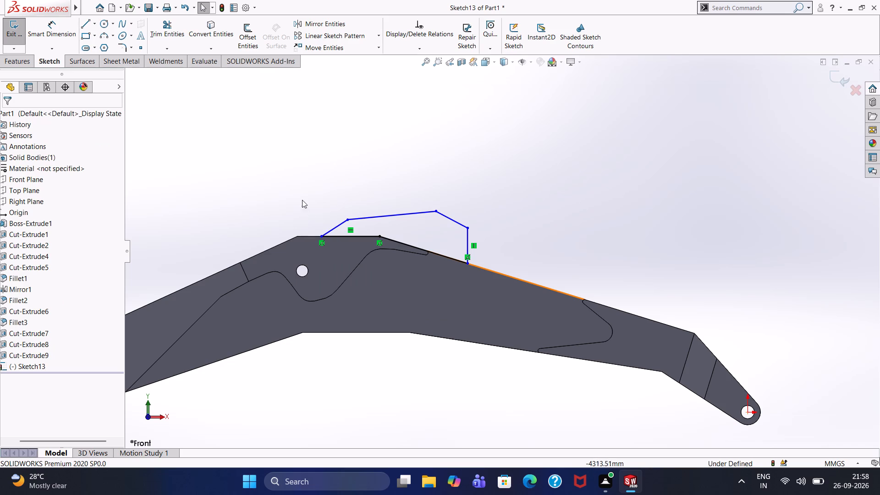
Dimension the horizontal distance from the arm's top bend corner to the bracket profile's start point as 165 mm.
click(45, 27)
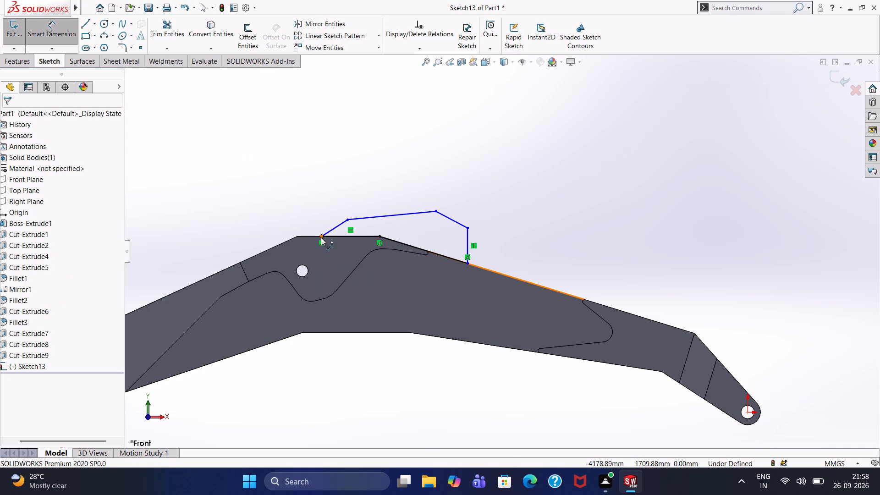
click(321, 237)
click(296, 236)
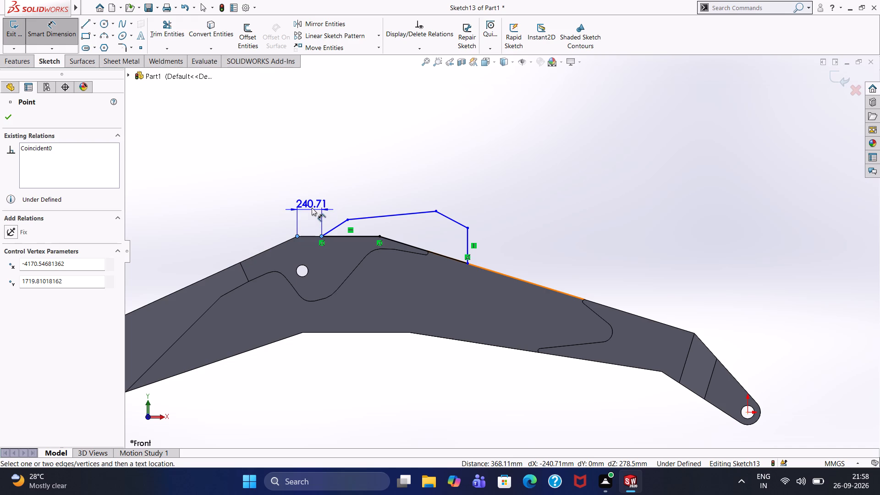
click(312, 205)
text(165)
key(Return)
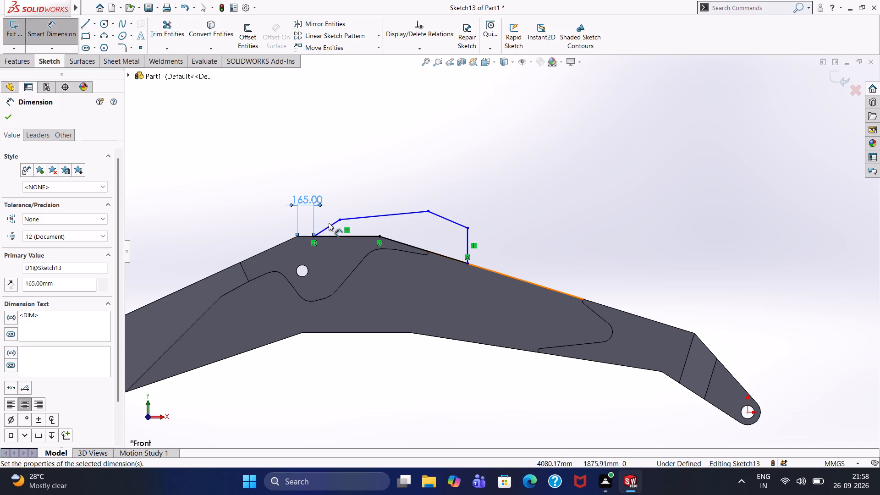
Dimension the bracket profile's short rising line as 180 mm and the adjoining long upper line as 670 mm.
click(330, 224)
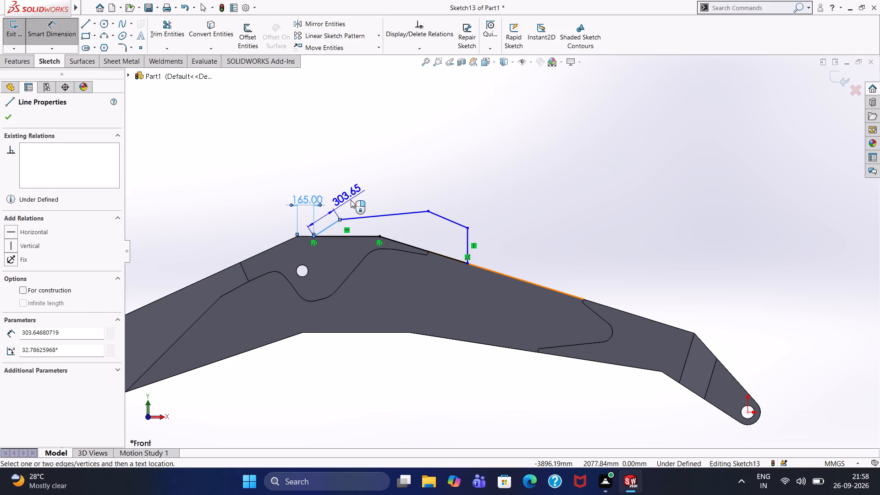
click(351, 200)
text(180)
key(Return)
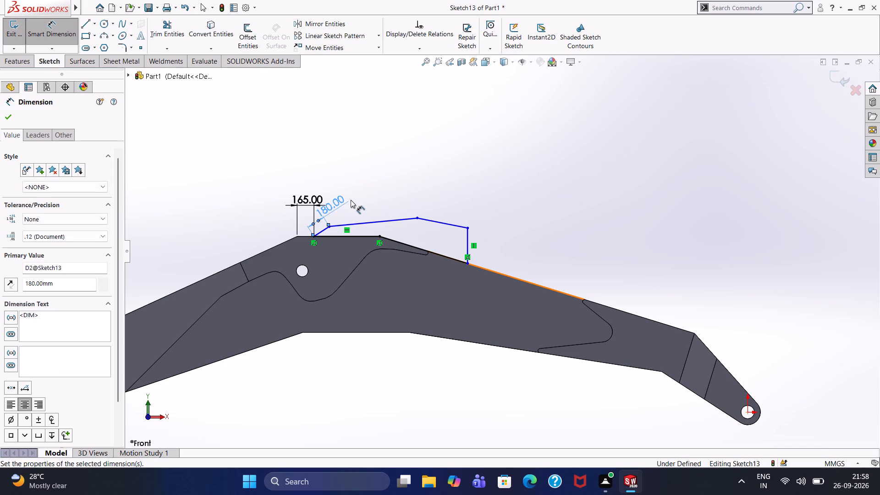
click(366, 222)
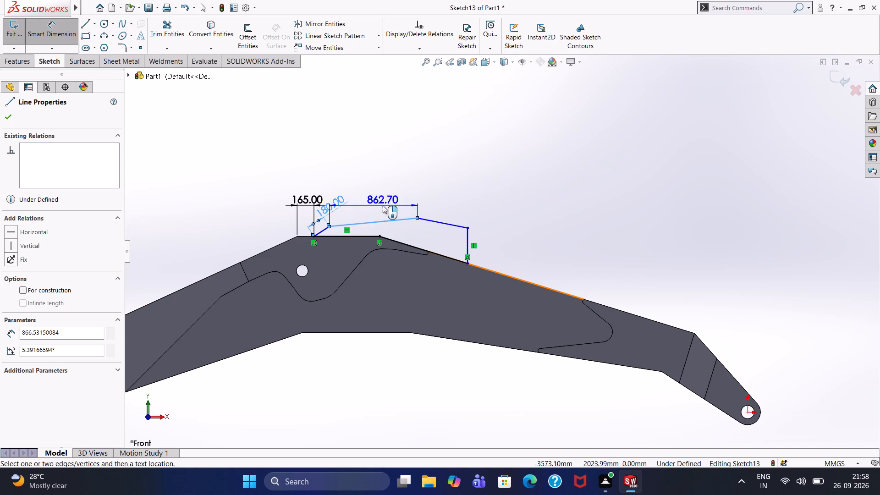
click(432, 200)
text(670)
key(Return)
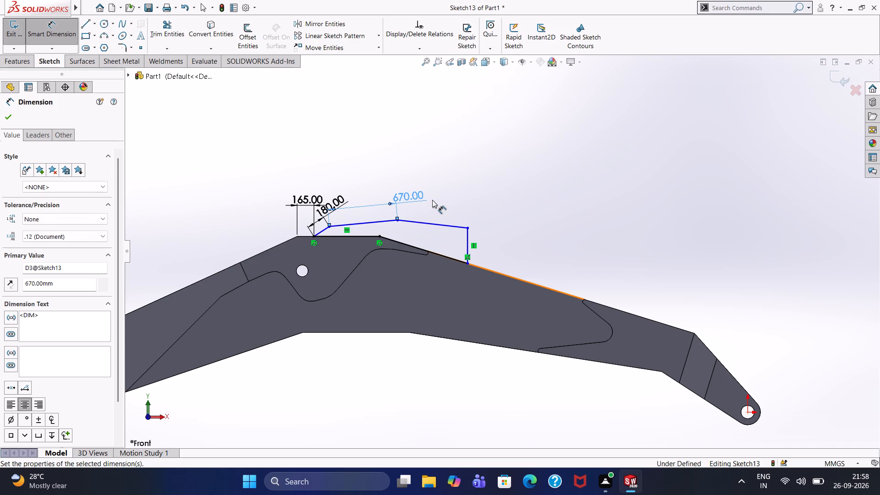
Dimension the bracket profile's falling upper line as 300 mm and its vertical end line as 200 mm.
click(448, 224)
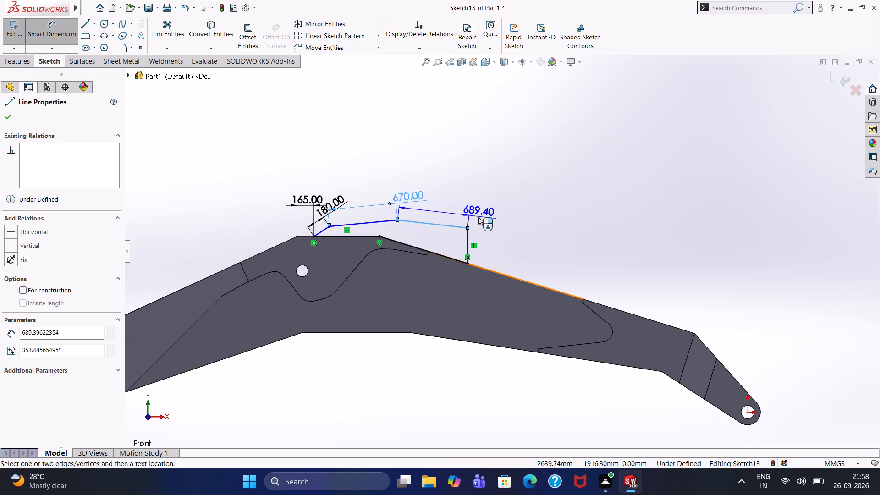
click(478, 217)
text(300)
key(Return)
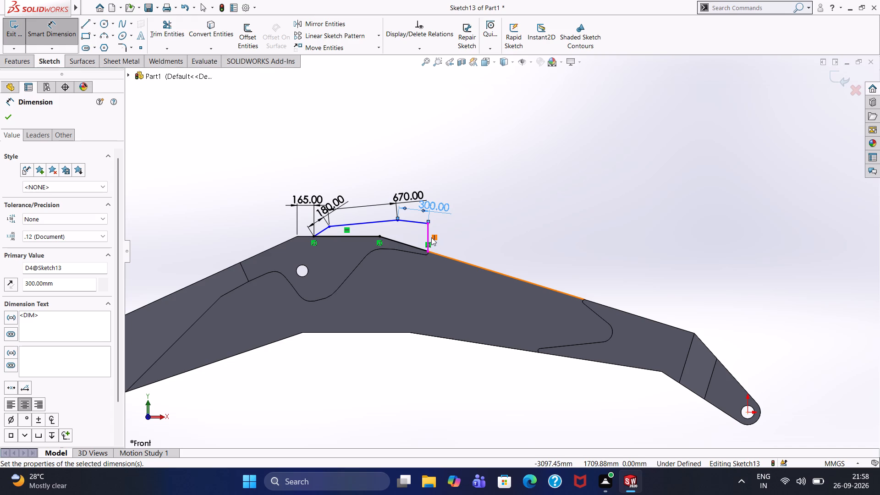
click(430, 236)
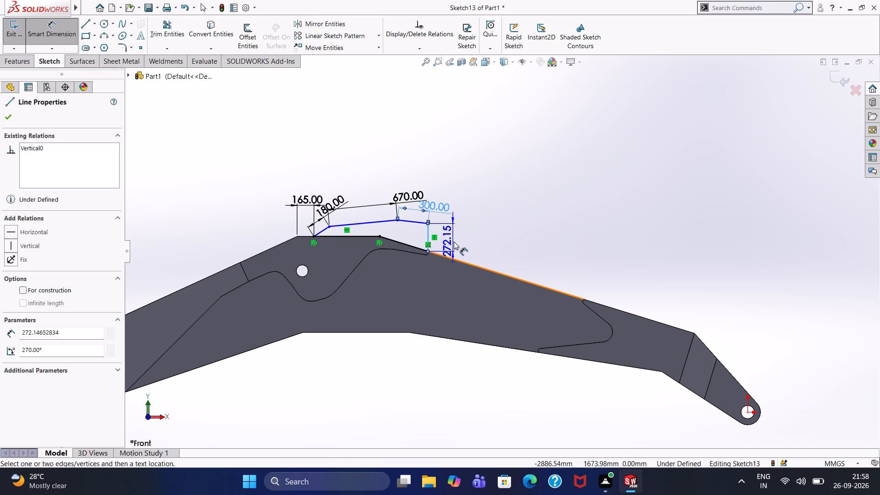
click(455, 242)
text(200)
key(Return)
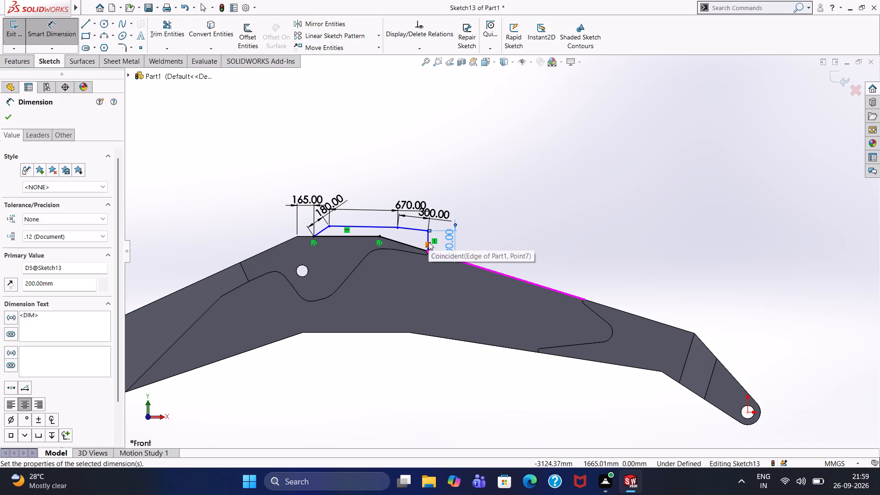
click(12, 118)
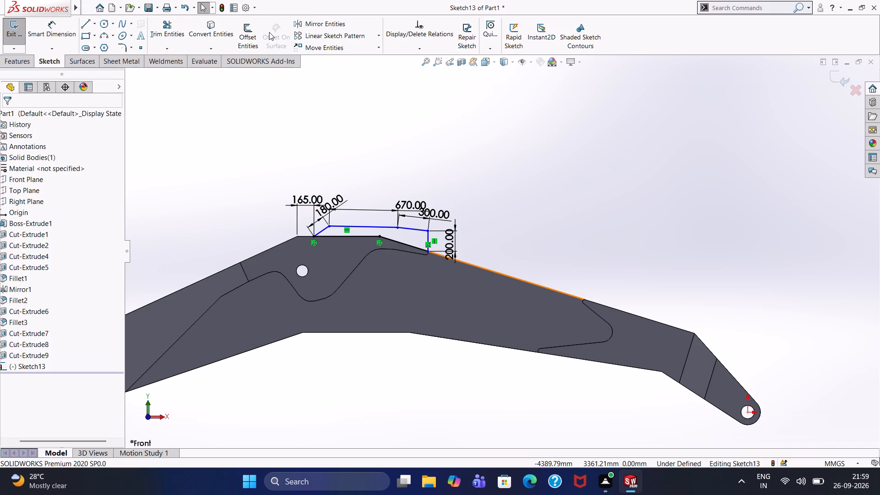
Fillet the three upper corners of the bracket profile with a 50 mm radius.
click(126, 45)
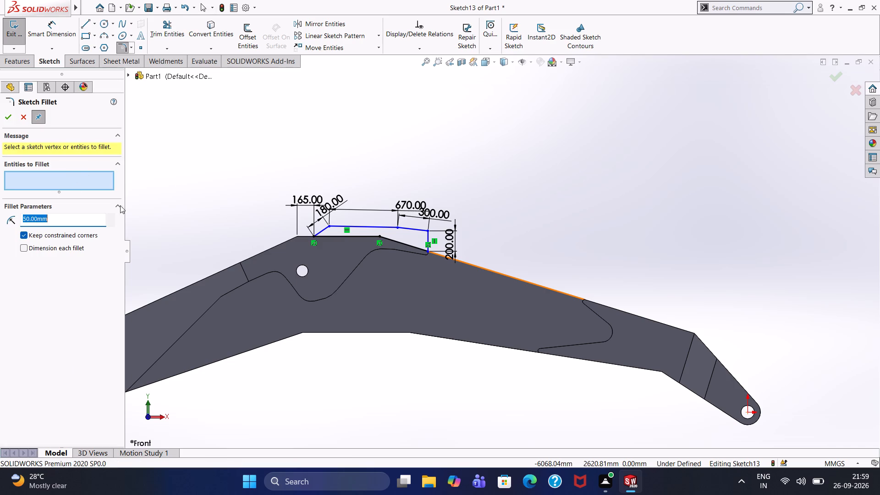
scroll(456, 249, down, 4)
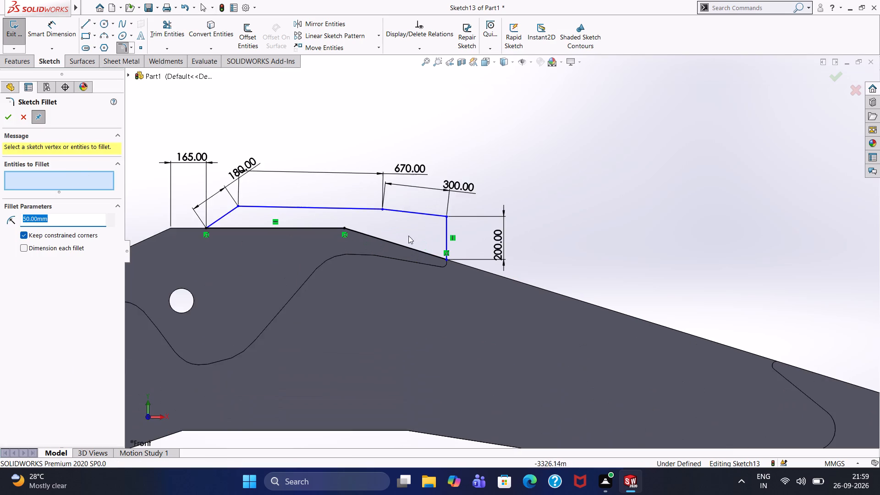
scroll(412, 233, down, 5)
click(528, 199)
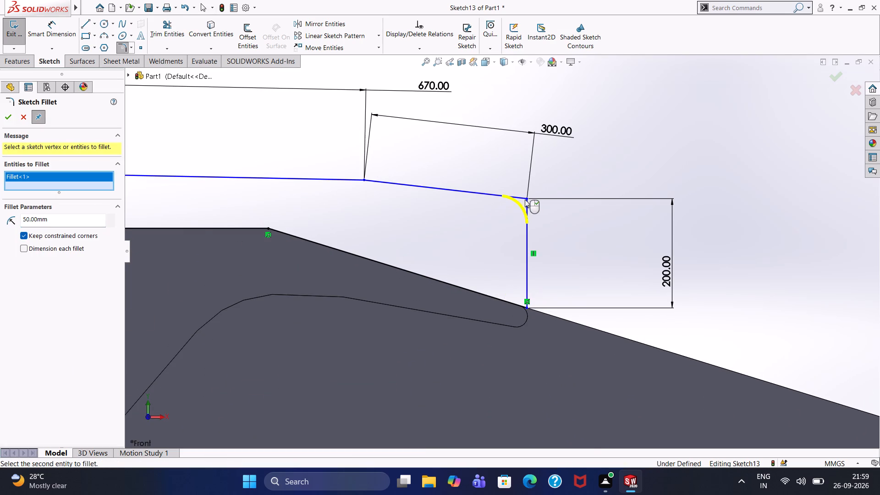
click(365, 181)
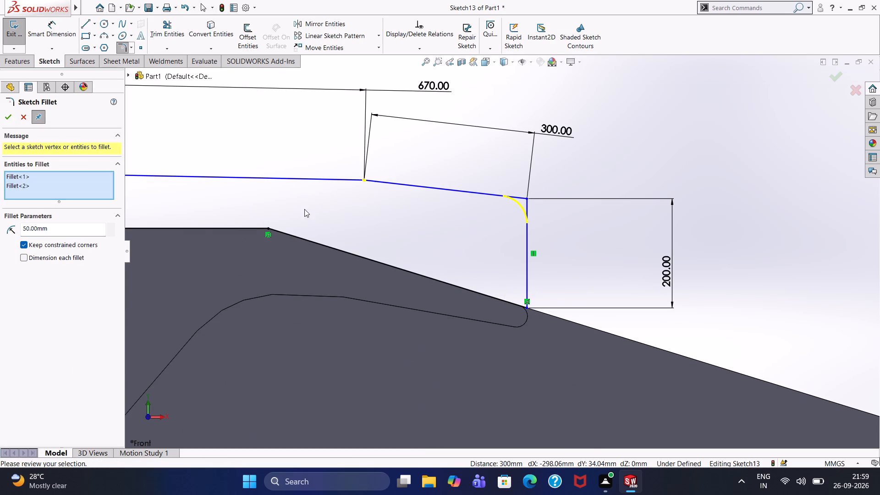
scroll(252, 224, up, 6)
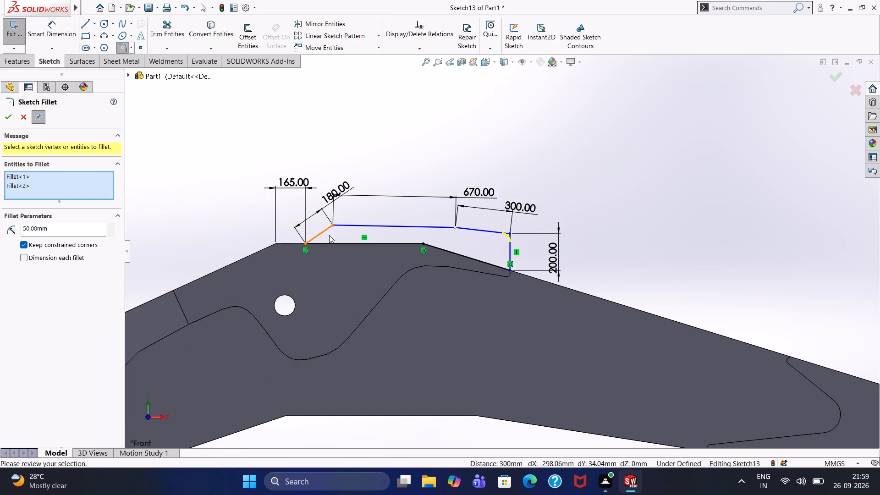
click(333, 225)
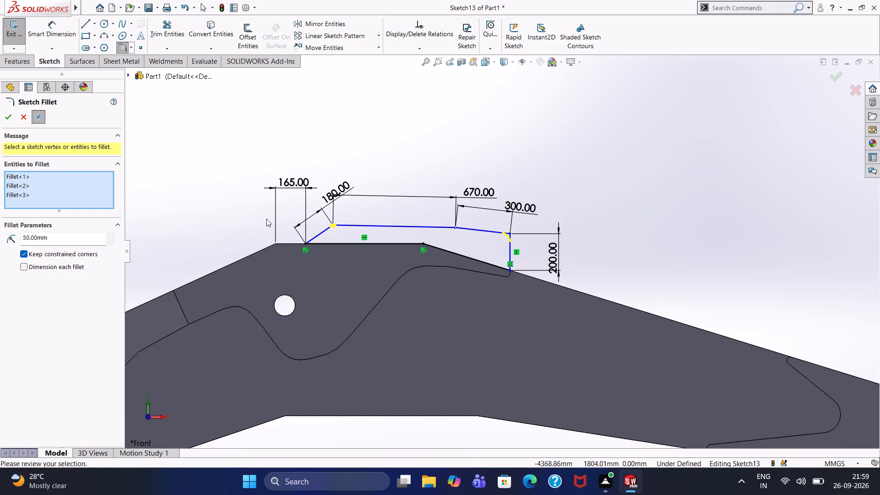
click(6, 120)
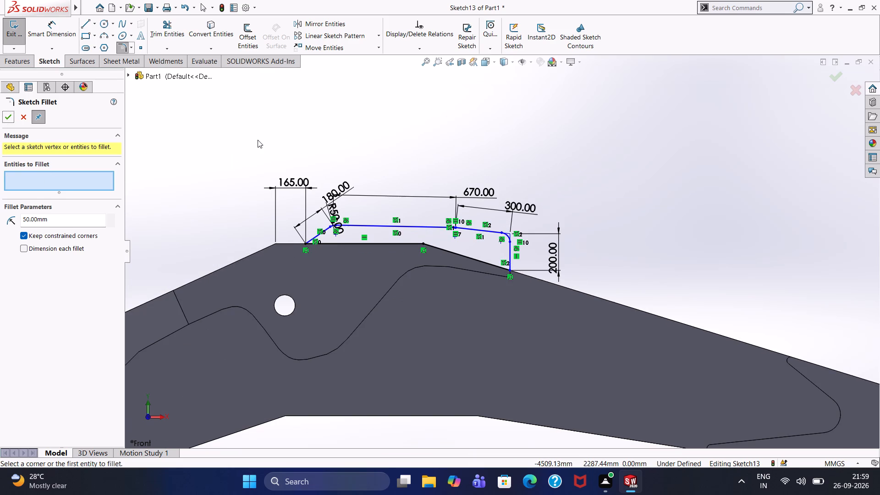
click(4, 117)
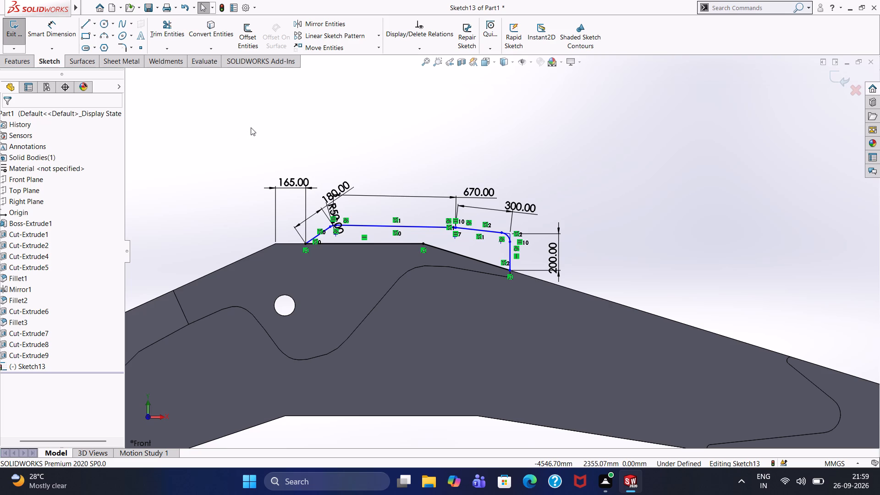
Extrude the bracket profile blind 83 mm, starting from a 75 mm offset from the sketch plane.
click(23, 64)
click(23, 46)
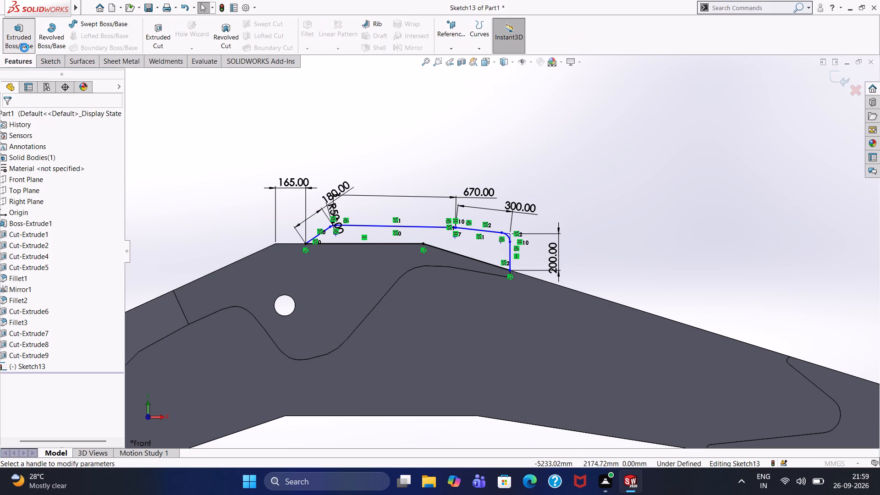
click(65, 151)
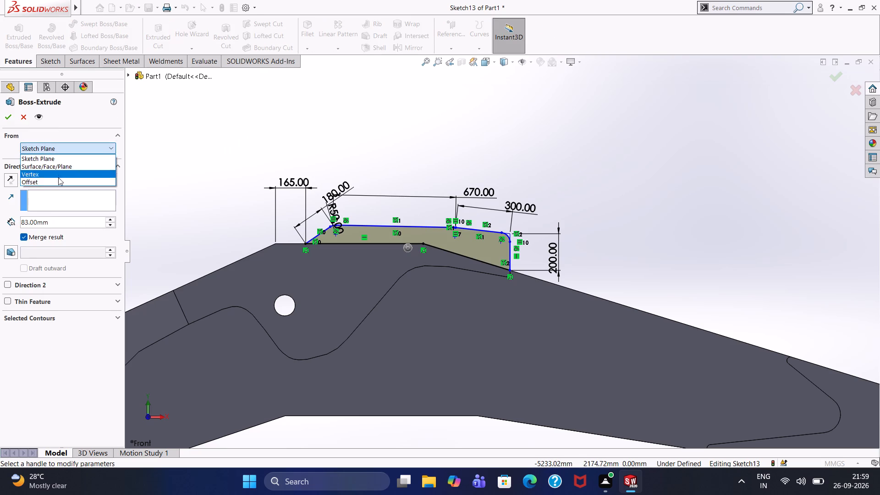
click(58, 180)
drag(64, 170, 4, 171)
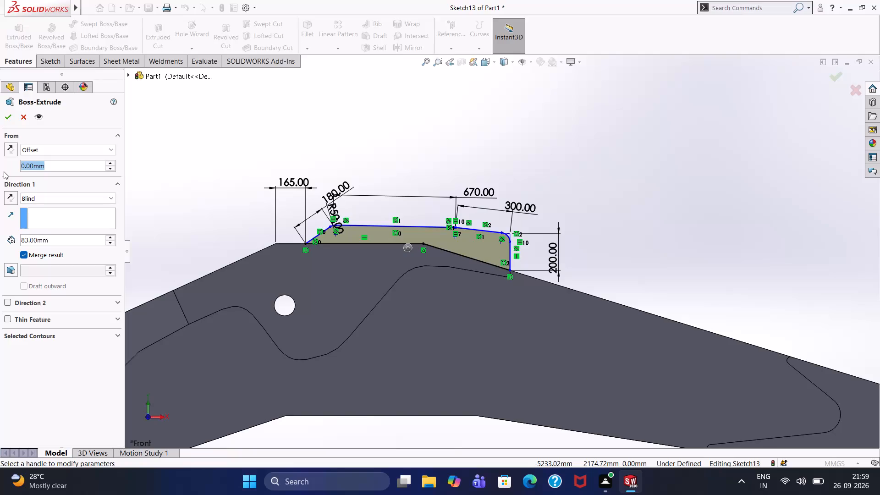
text(75)
key(Return)
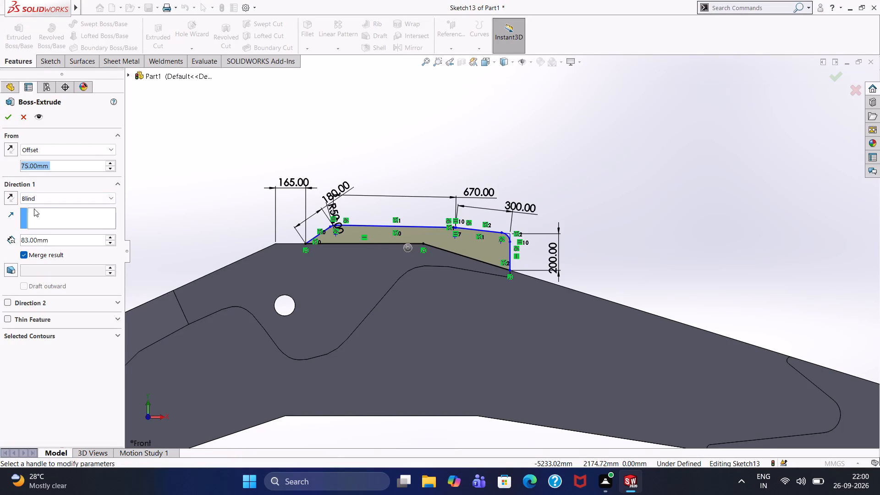
middle_drag(203, 183, 167, 245)
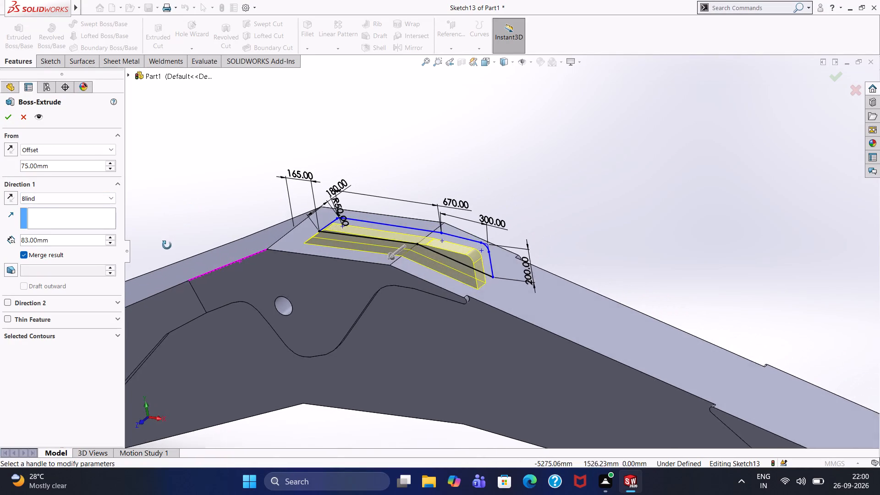
middle_drag(167, 245, 164, 249)
click(10, 119)
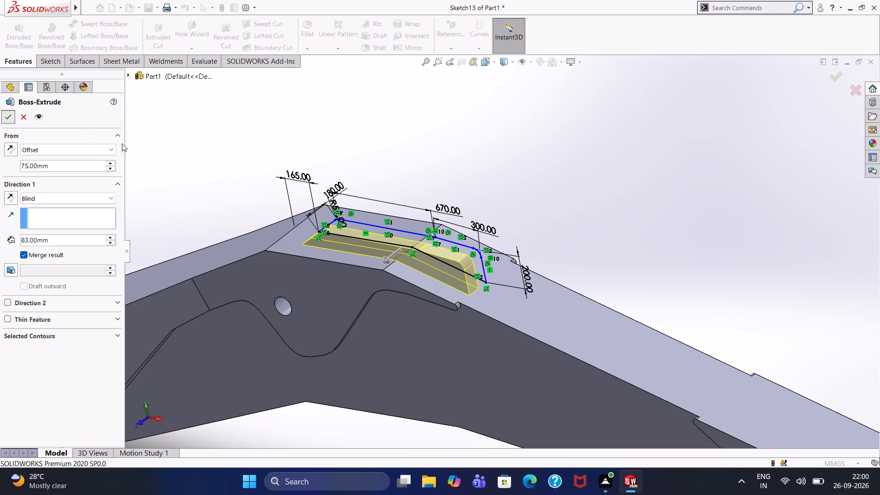
click(227, 158)
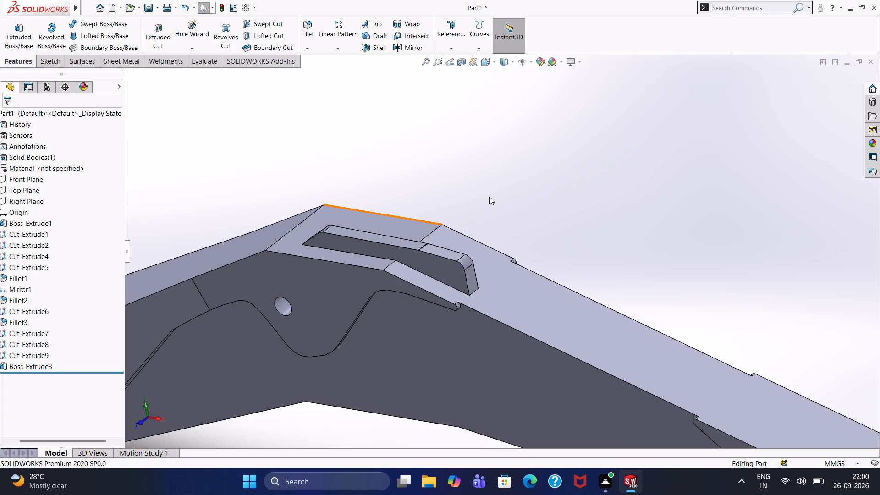
Mirror the extruded bracket about the Front Plane.
middle_drag(488, 197, 456, 282)
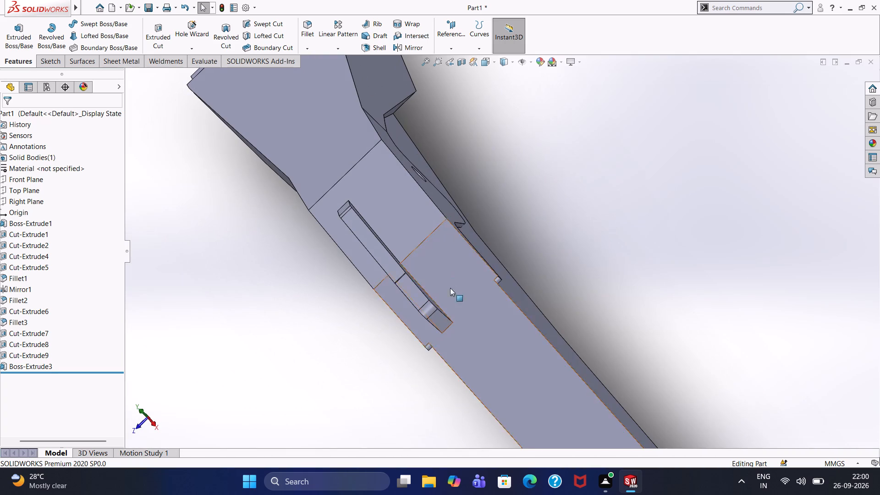
click(23, 184)
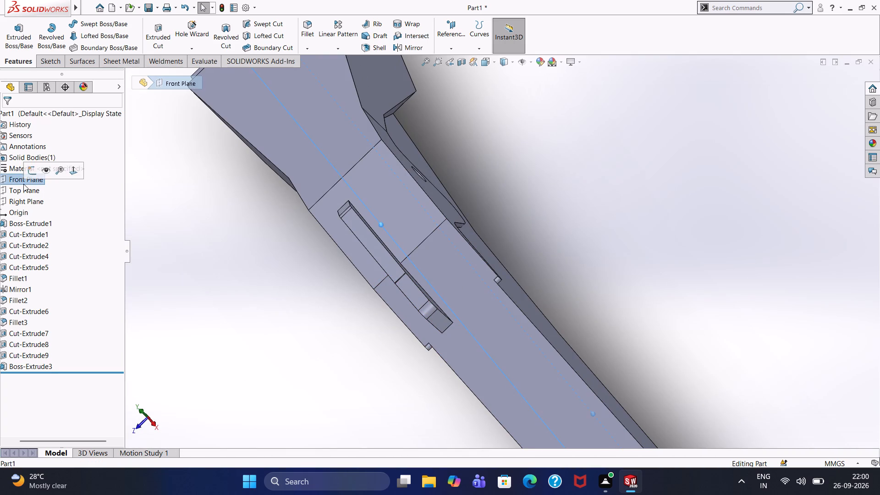
click(420, 48)
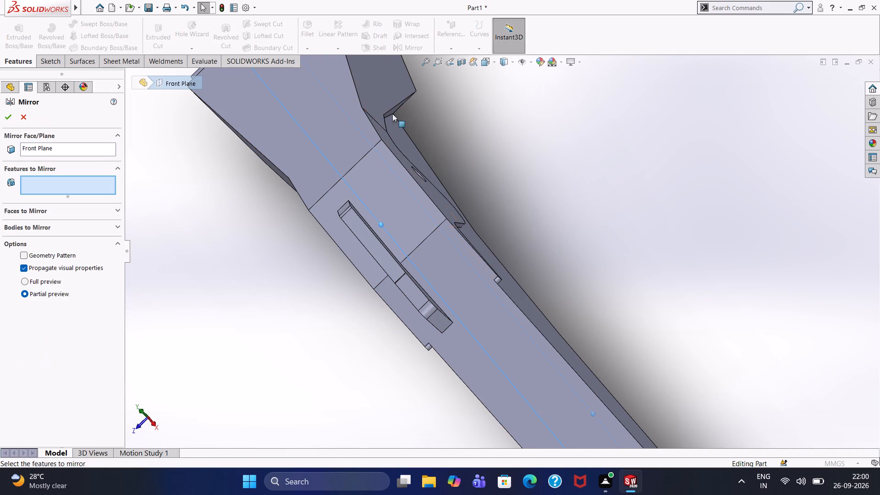
click(418, 293)
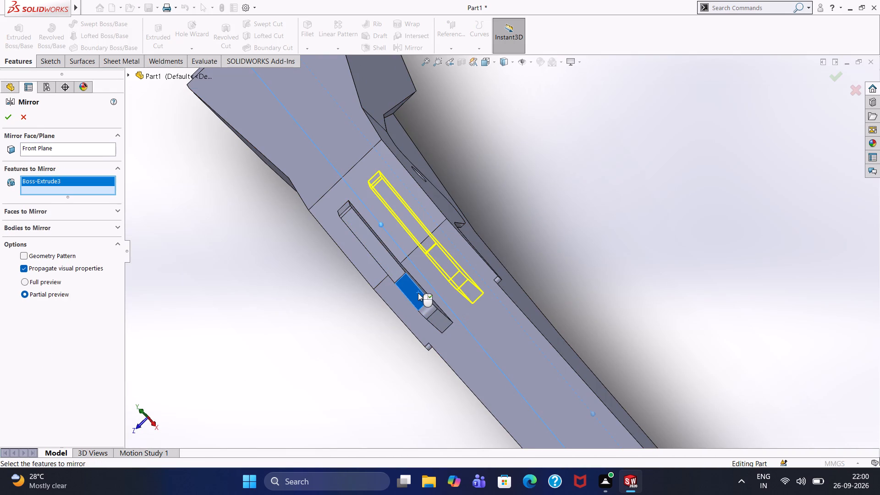
click(9, 121)
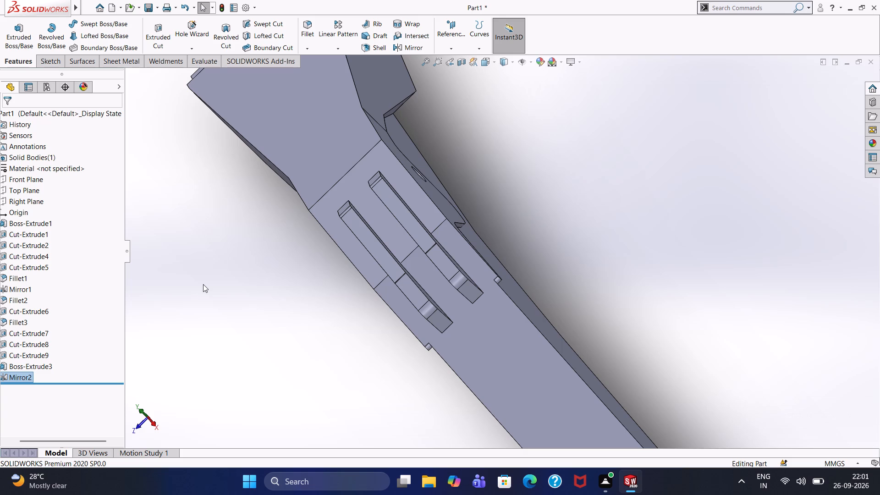
Start a sketch on the bracket's outer side face and draw a circle of about 42 mm radius near its tall end.
middle_drag(280, 334, 281, 328)
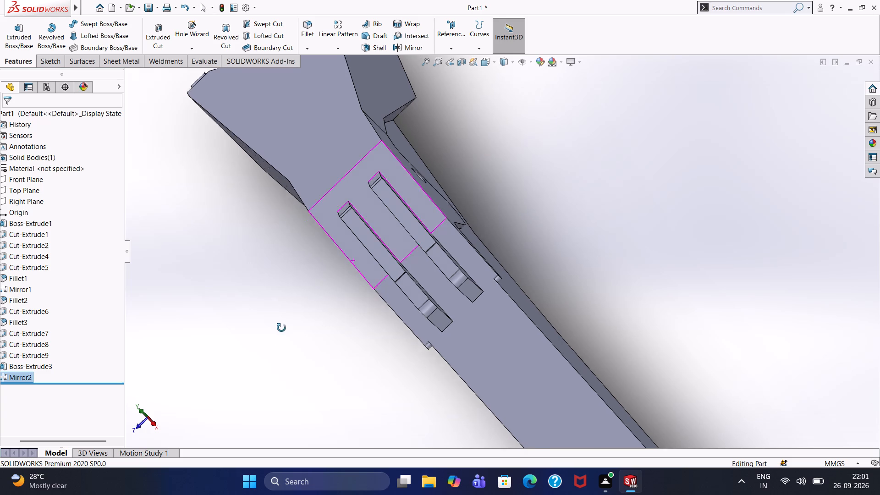
middle_drag(281, 328, 320, 257)
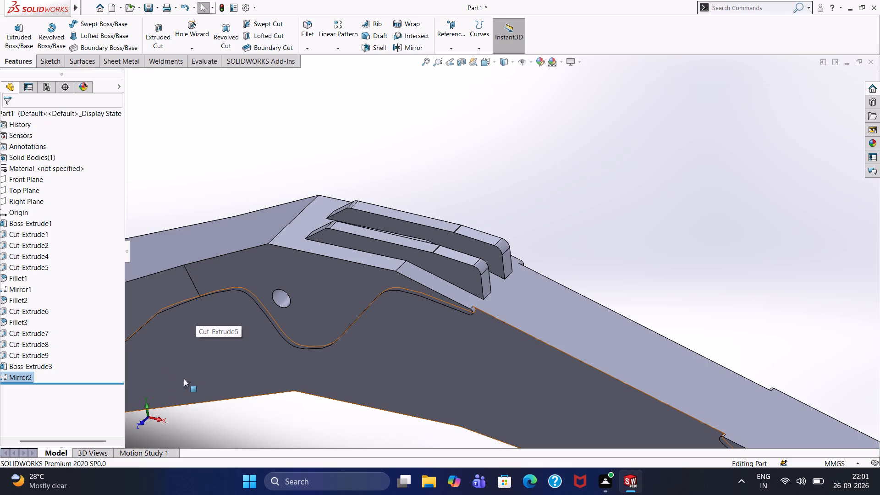
click(450, 265)
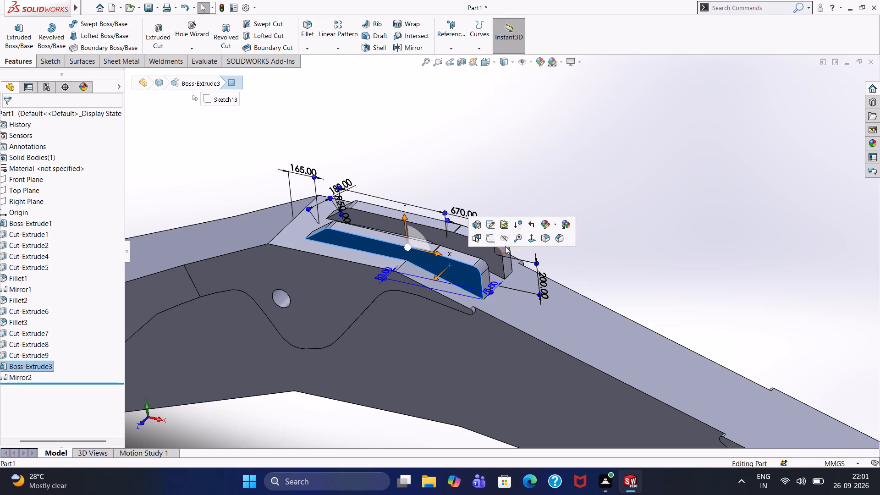
click(489, 239)
key(ctrl+8)
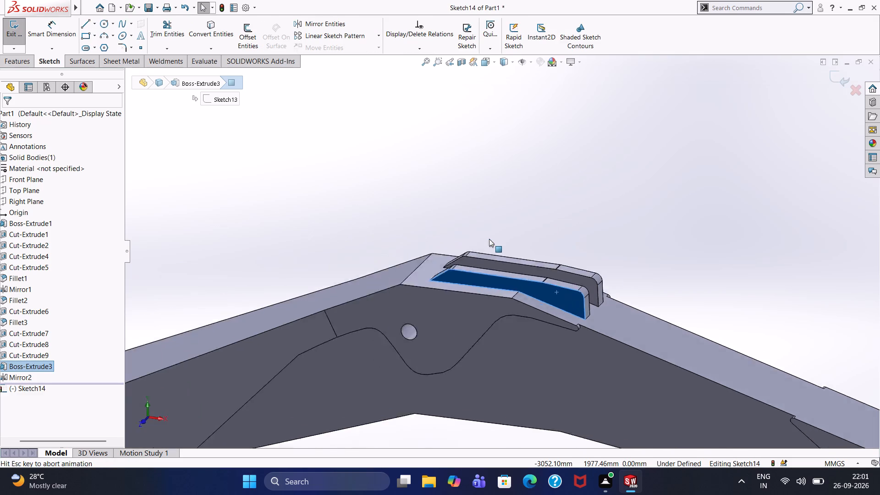
scroll(518, 211, down, 6)
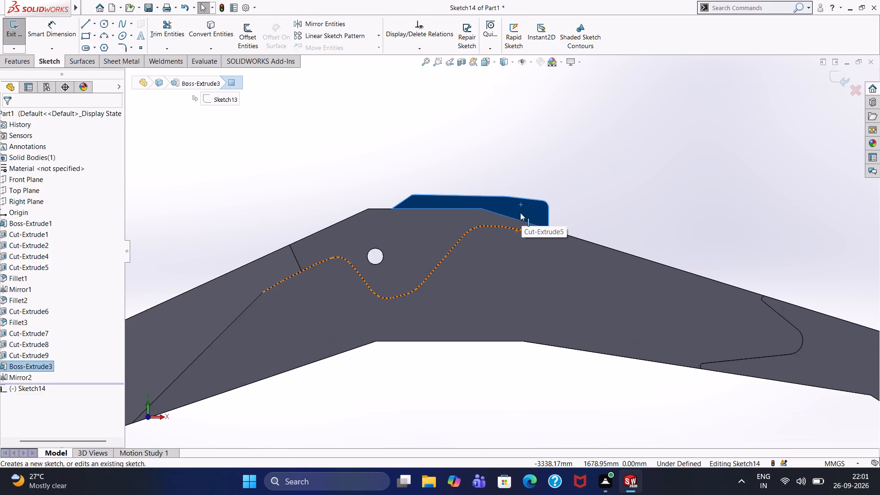
scroll(520, 213, down, 3)
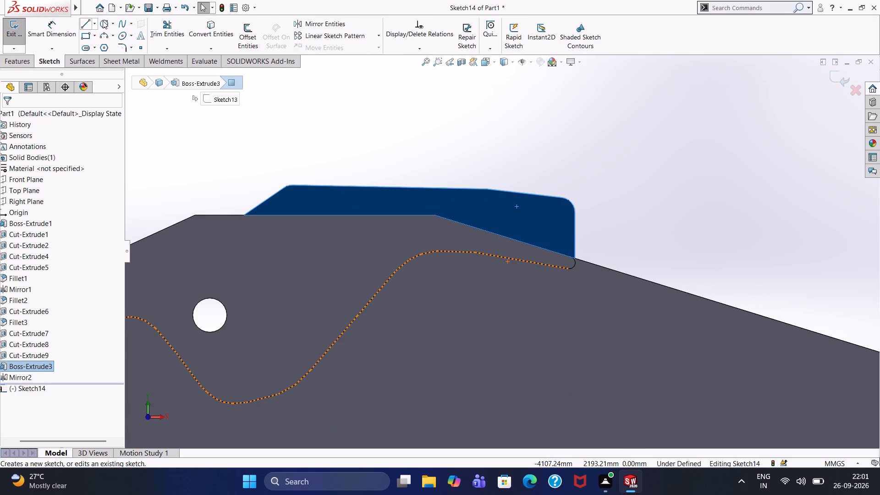
click(103, 21)
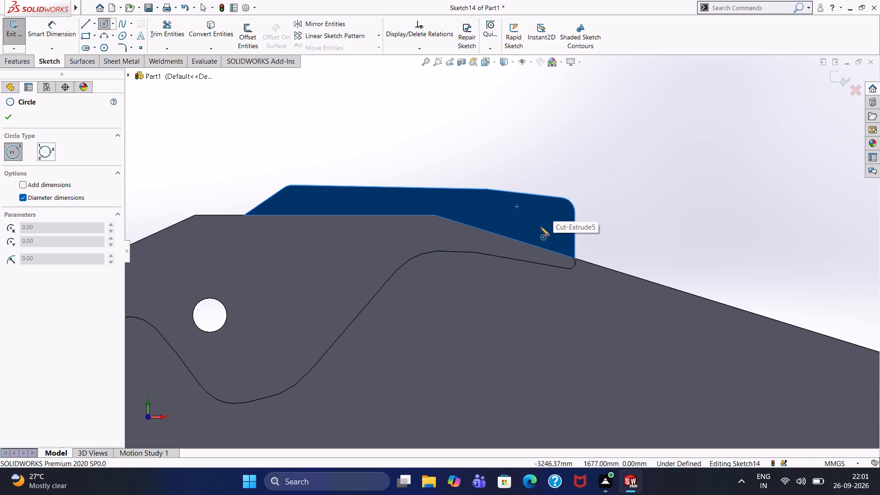
click(538, 220)
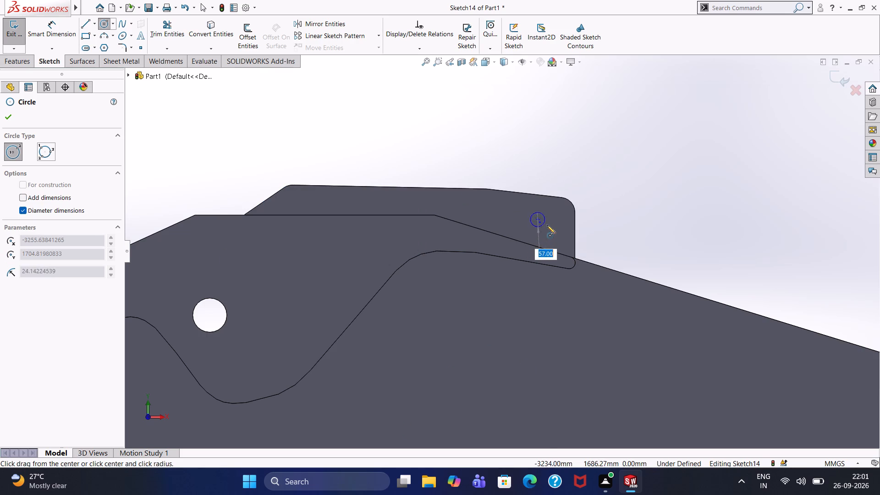
click(548, 227)
right_click(515, 158)
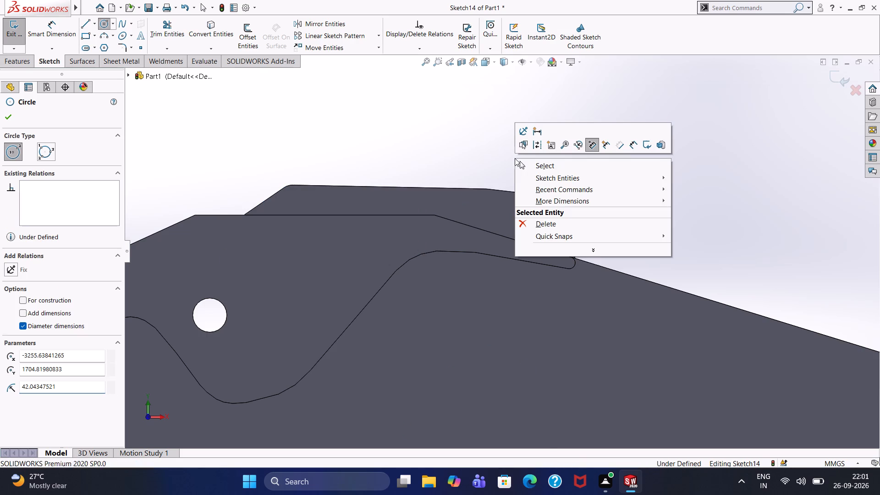
click(533, 176)
click(541, 165)
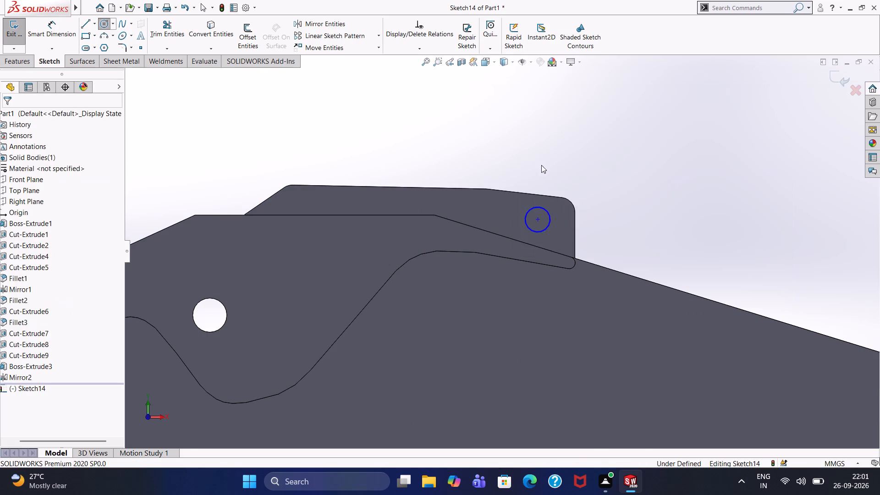
Place sketch points at the centres of the pin holes at both ends of the arm.
scroll(571, 246, up, 6)
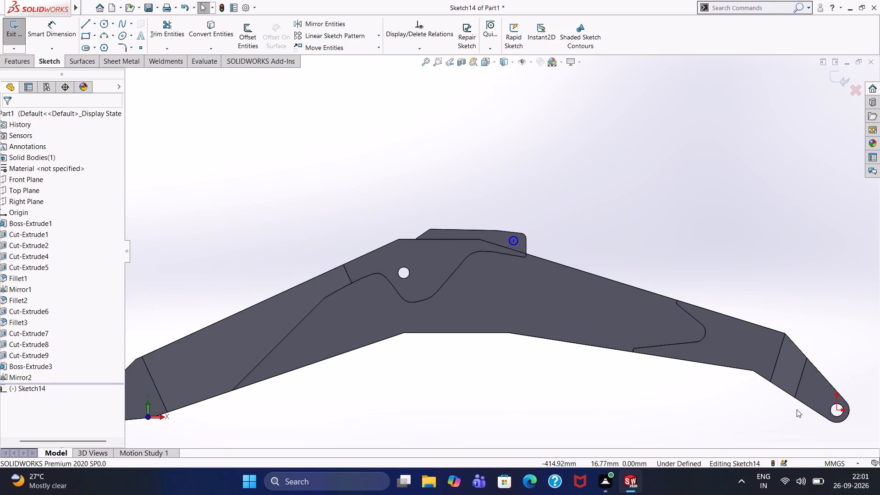
scroll(370, 436, up, 3)
scroll(362, 405, down, 4)
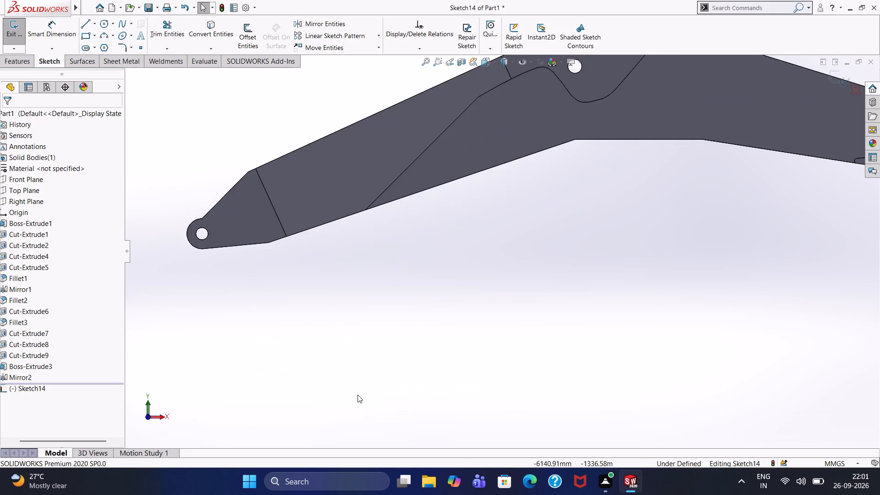
scroll(195, 153, down, 1)
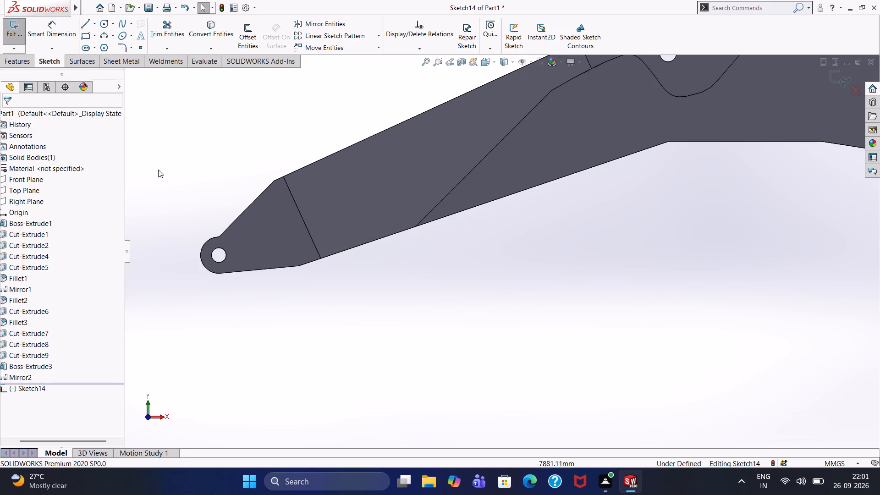
click(141, 51)
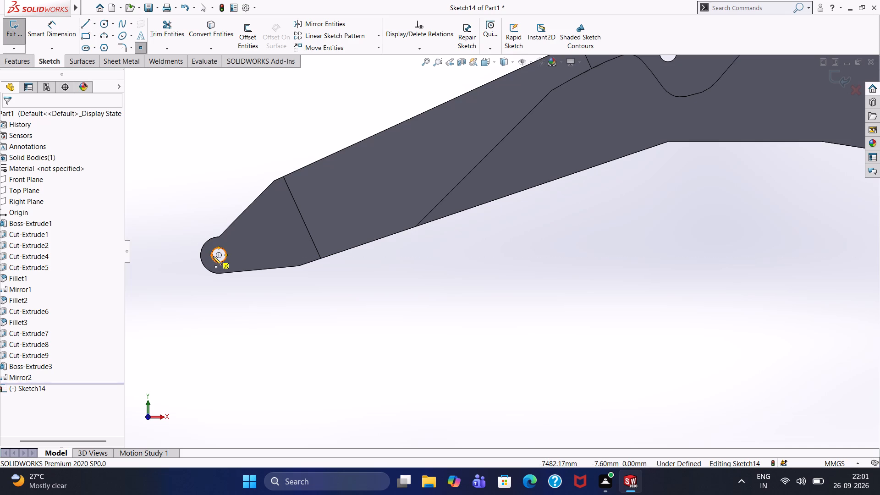
click(219, 254)
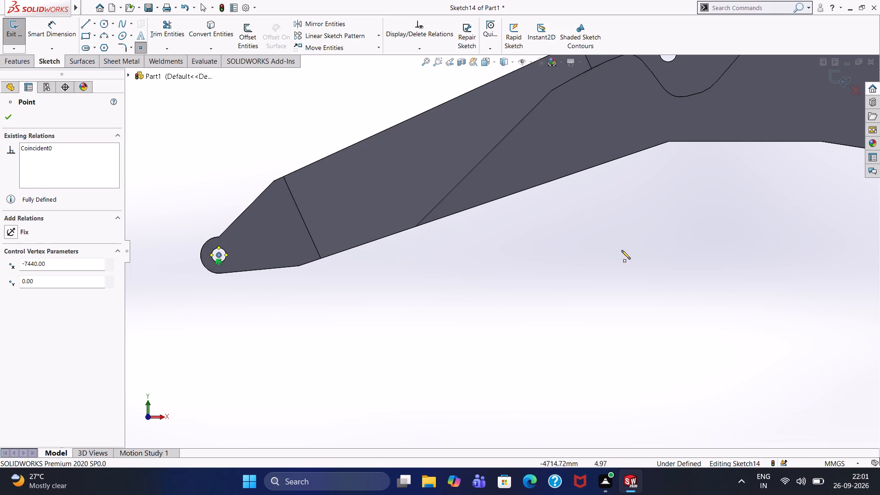
scroll(685, 203, up, 3)
scroll(759, 247, up, 3)
scroll(803, 312, down, 4)
scroll(655, 261, down, 2)
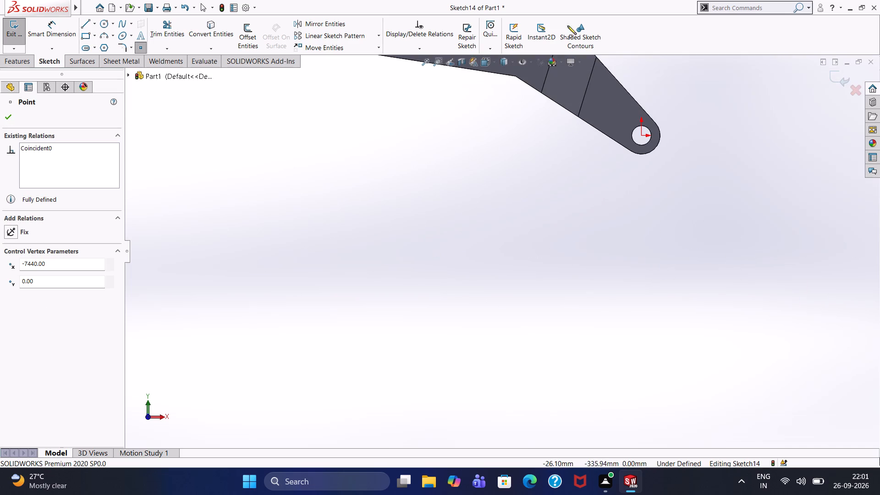
click(642, 134)
right_click(693, 83)
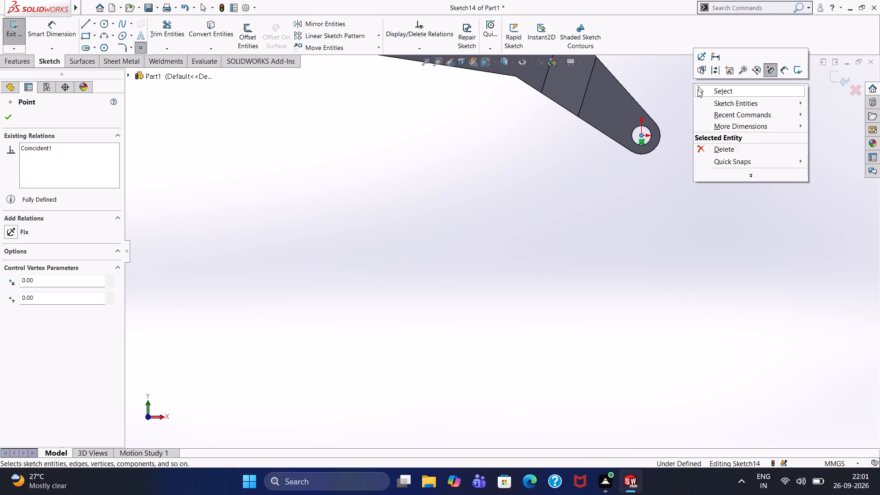
click(698, 89)
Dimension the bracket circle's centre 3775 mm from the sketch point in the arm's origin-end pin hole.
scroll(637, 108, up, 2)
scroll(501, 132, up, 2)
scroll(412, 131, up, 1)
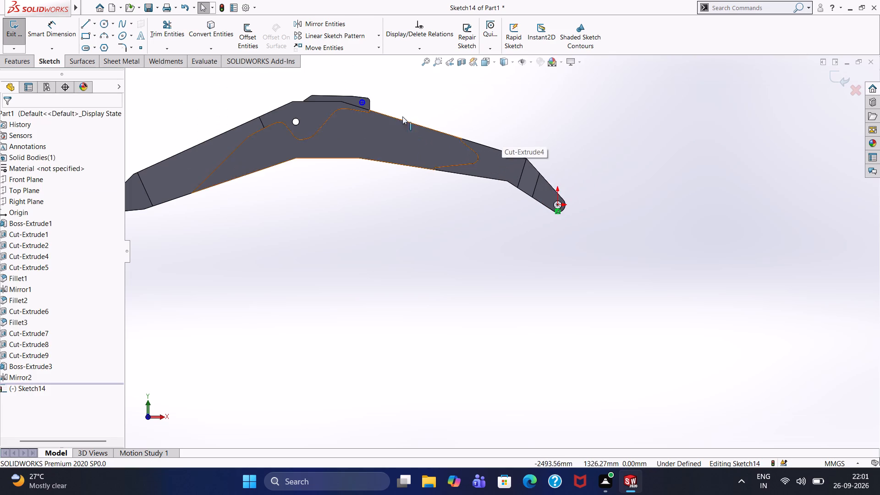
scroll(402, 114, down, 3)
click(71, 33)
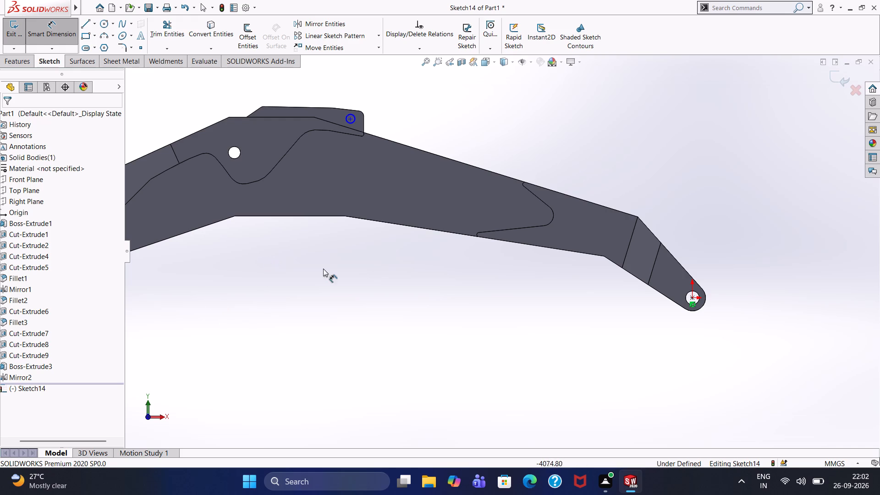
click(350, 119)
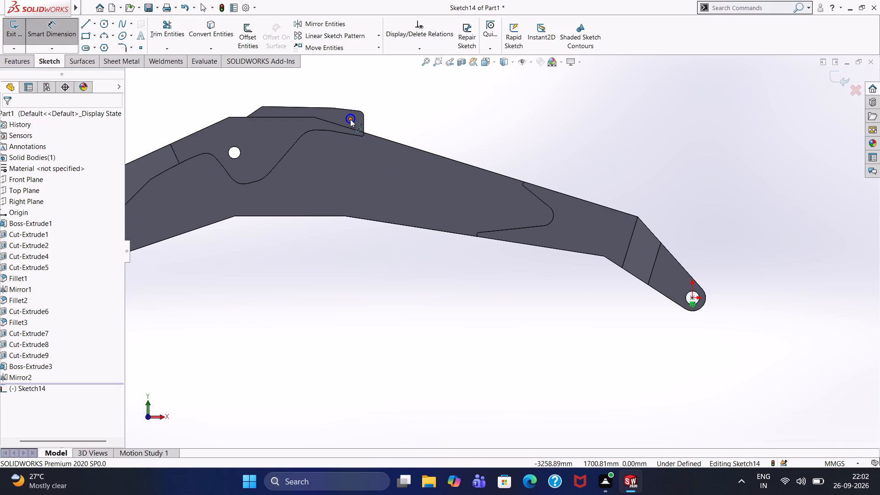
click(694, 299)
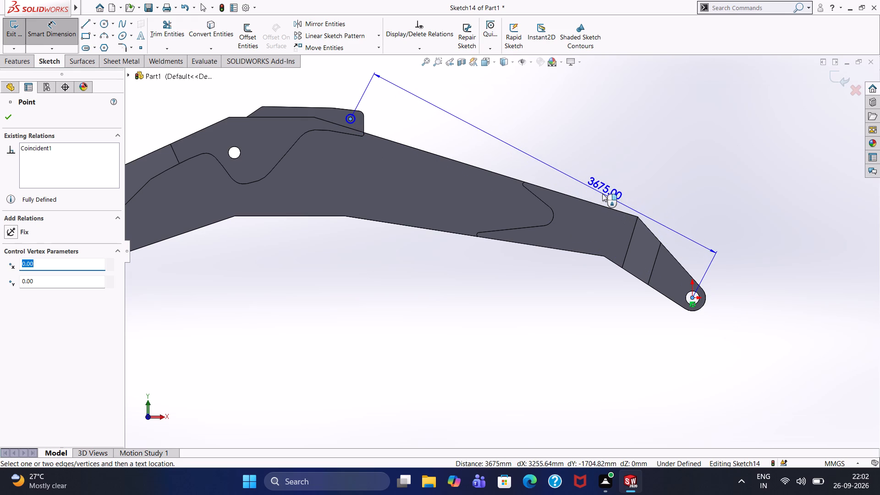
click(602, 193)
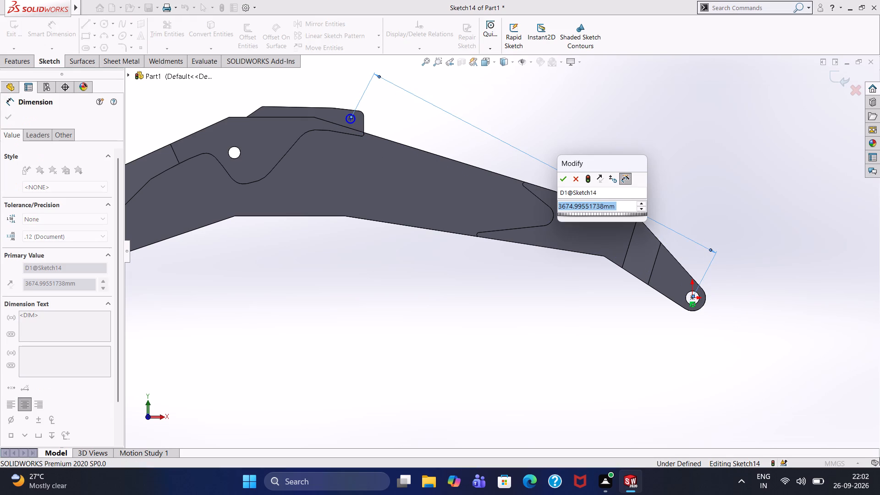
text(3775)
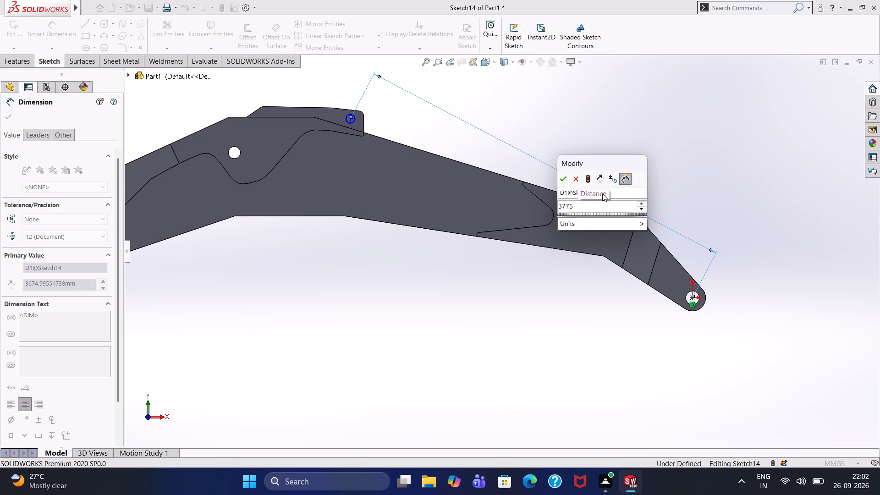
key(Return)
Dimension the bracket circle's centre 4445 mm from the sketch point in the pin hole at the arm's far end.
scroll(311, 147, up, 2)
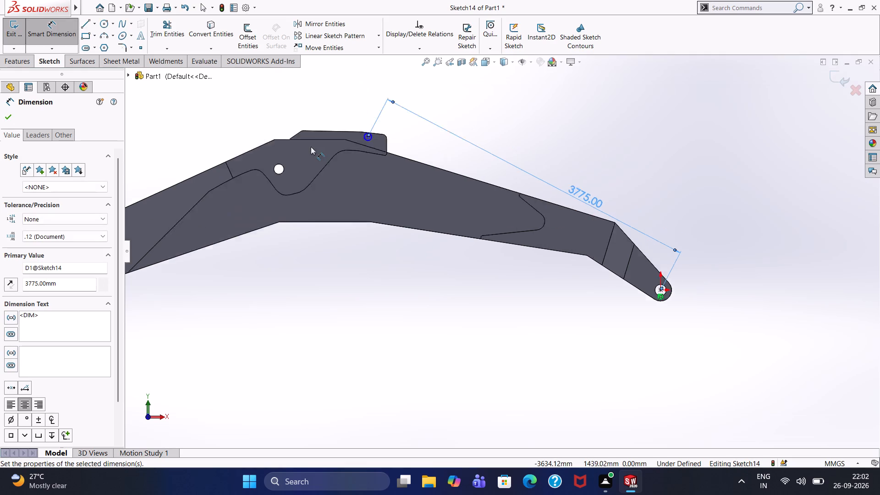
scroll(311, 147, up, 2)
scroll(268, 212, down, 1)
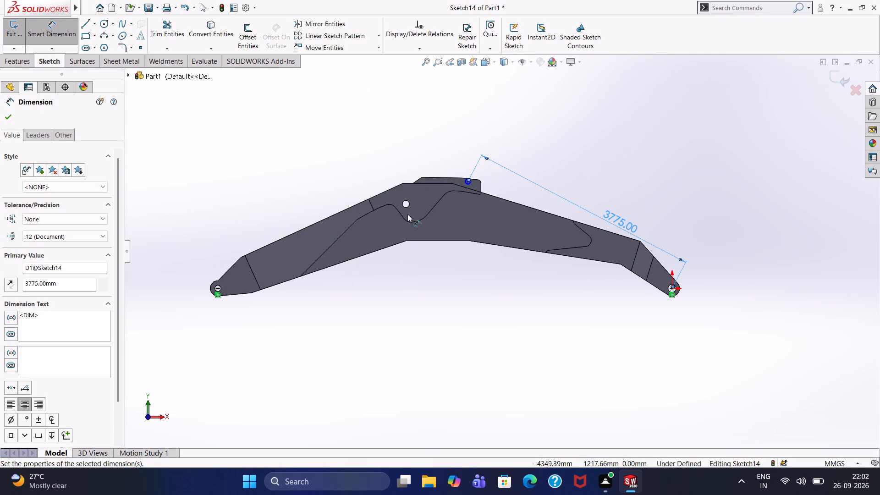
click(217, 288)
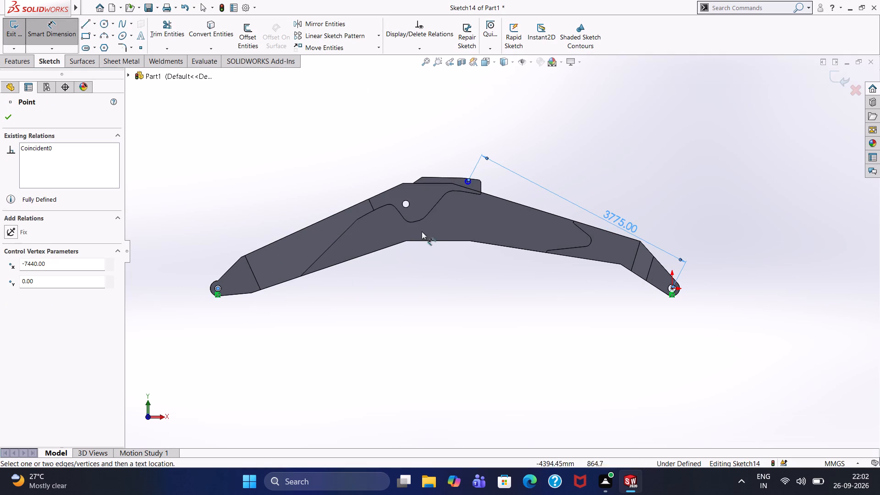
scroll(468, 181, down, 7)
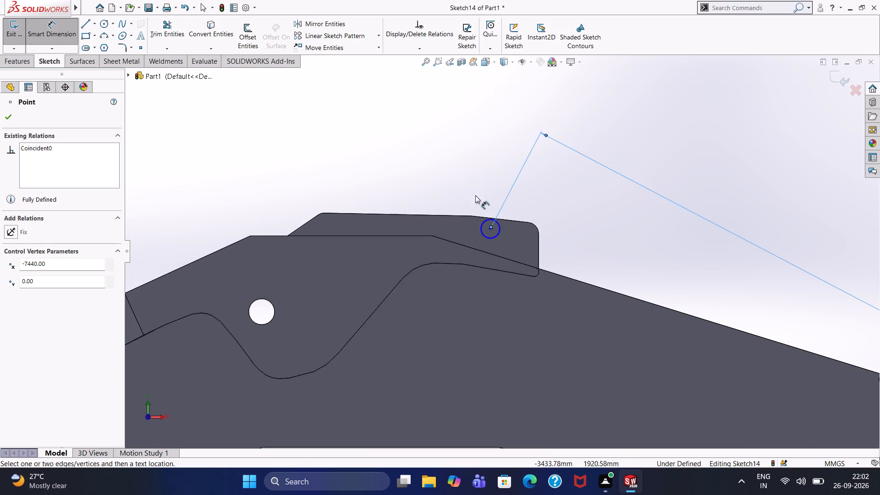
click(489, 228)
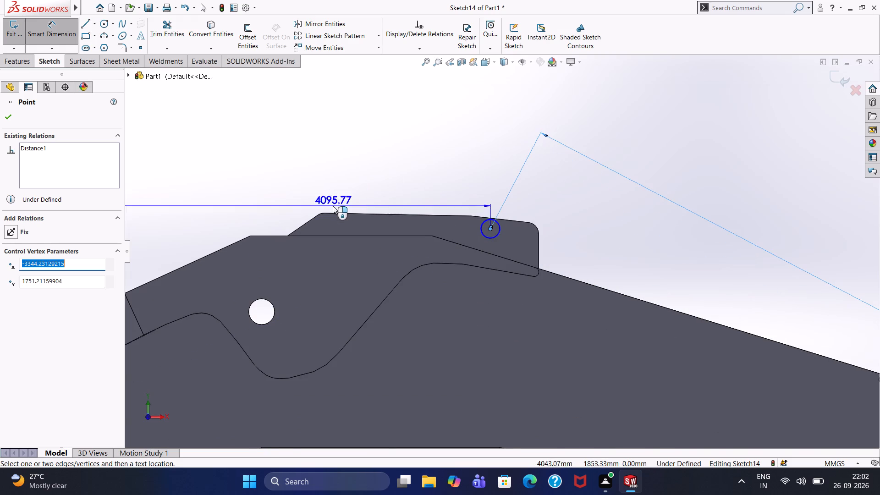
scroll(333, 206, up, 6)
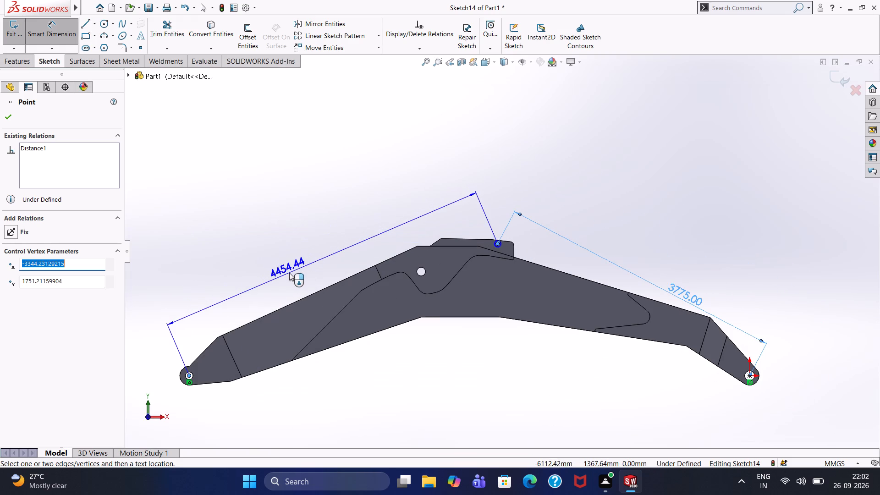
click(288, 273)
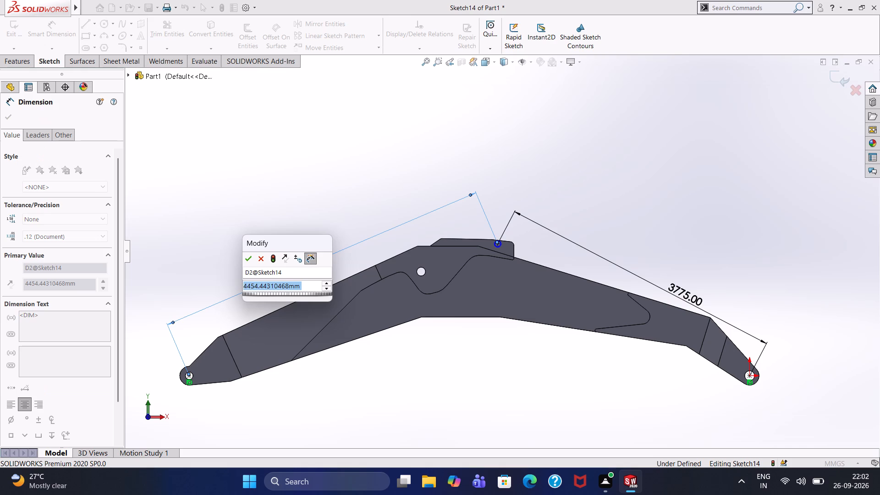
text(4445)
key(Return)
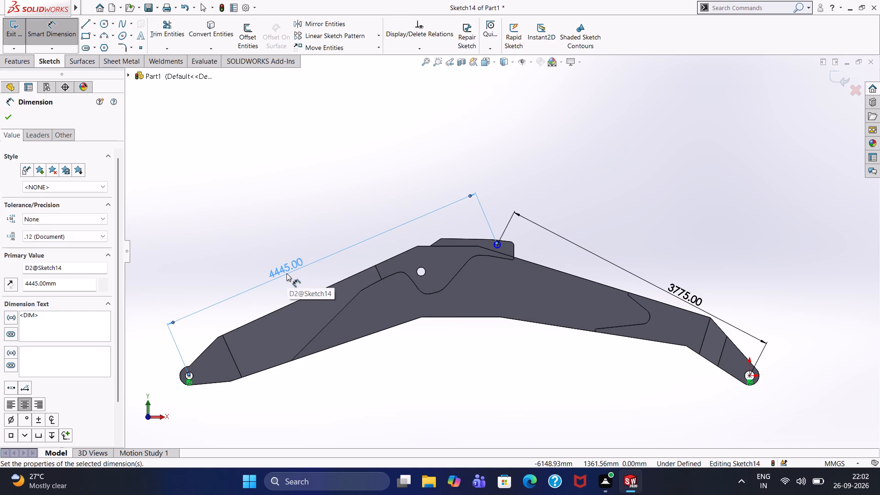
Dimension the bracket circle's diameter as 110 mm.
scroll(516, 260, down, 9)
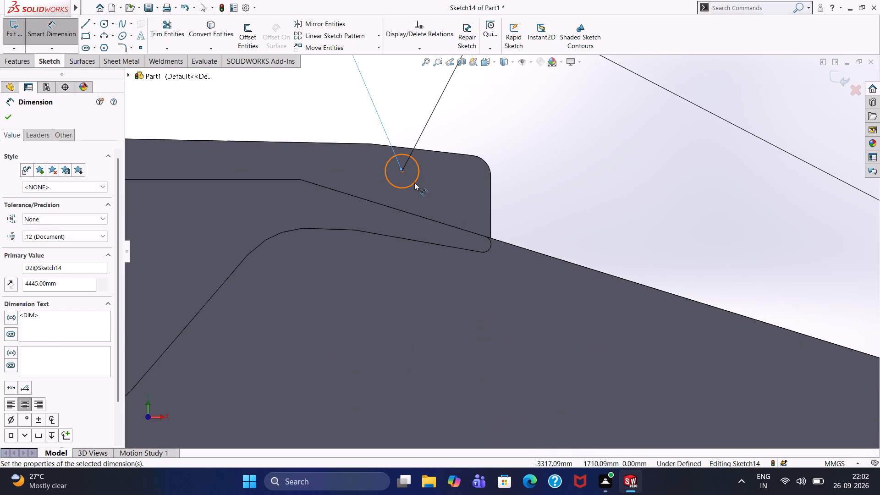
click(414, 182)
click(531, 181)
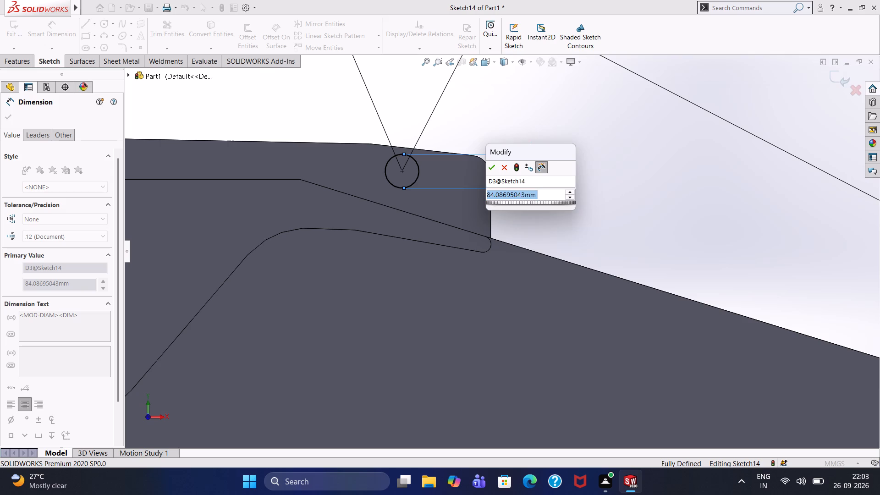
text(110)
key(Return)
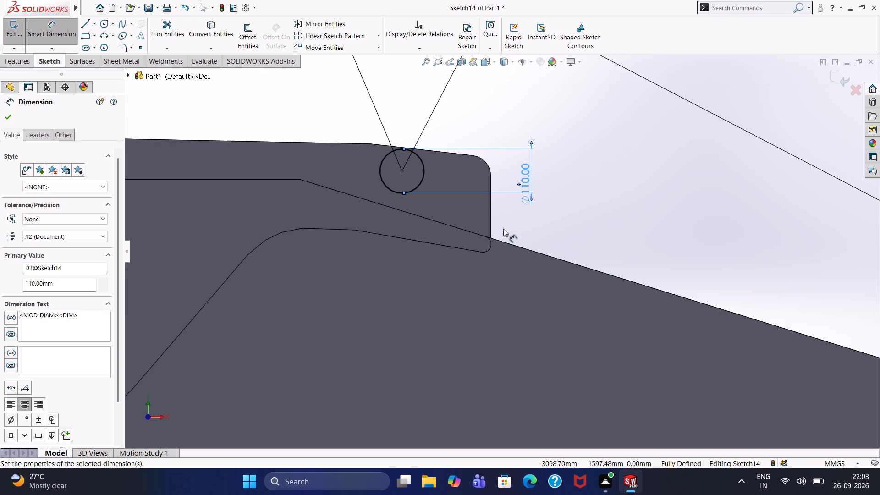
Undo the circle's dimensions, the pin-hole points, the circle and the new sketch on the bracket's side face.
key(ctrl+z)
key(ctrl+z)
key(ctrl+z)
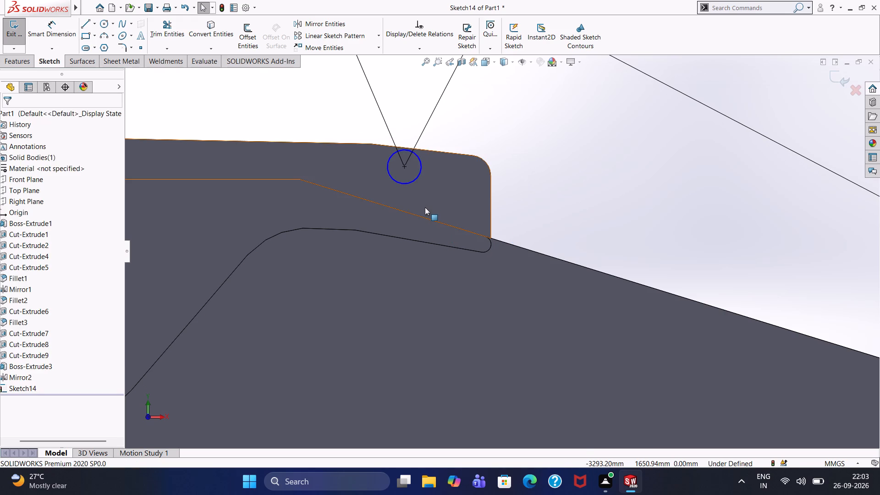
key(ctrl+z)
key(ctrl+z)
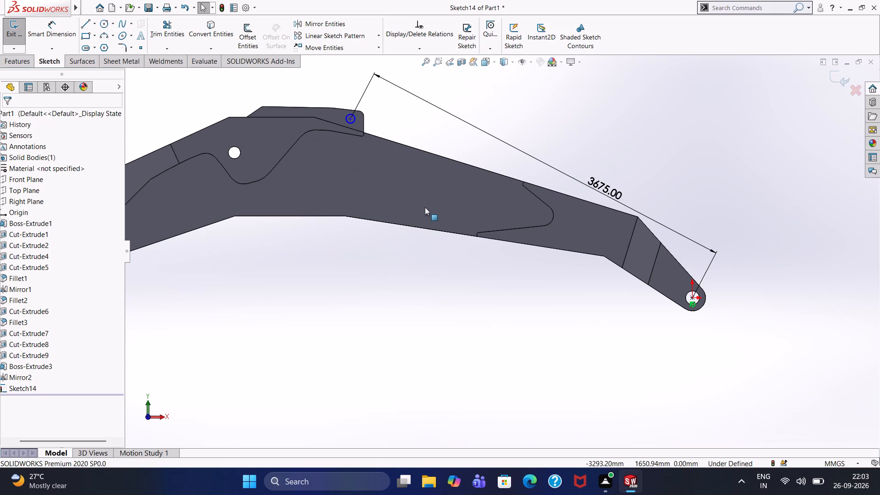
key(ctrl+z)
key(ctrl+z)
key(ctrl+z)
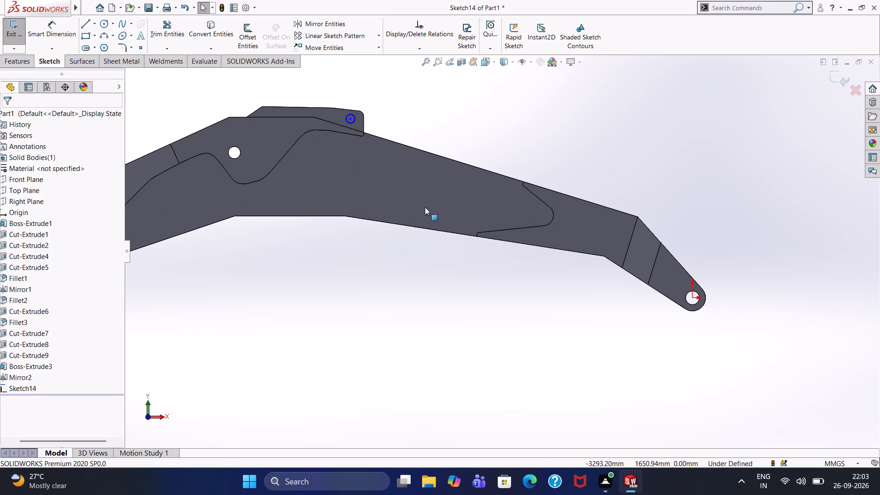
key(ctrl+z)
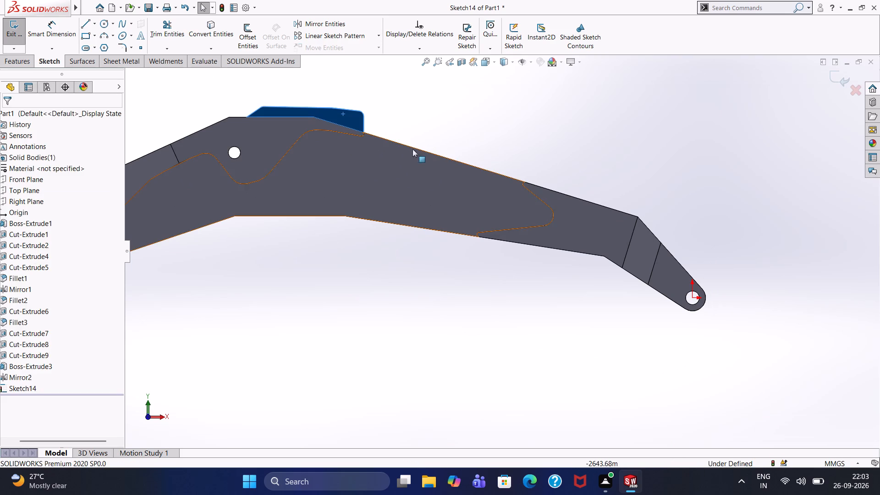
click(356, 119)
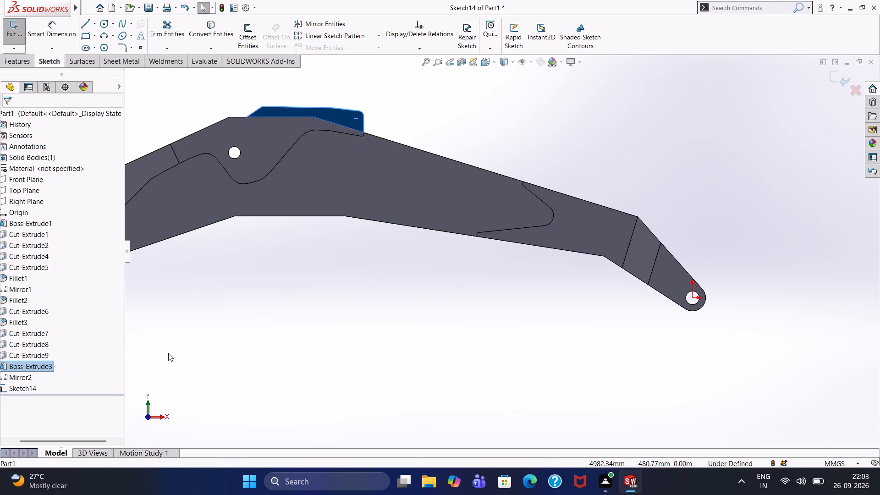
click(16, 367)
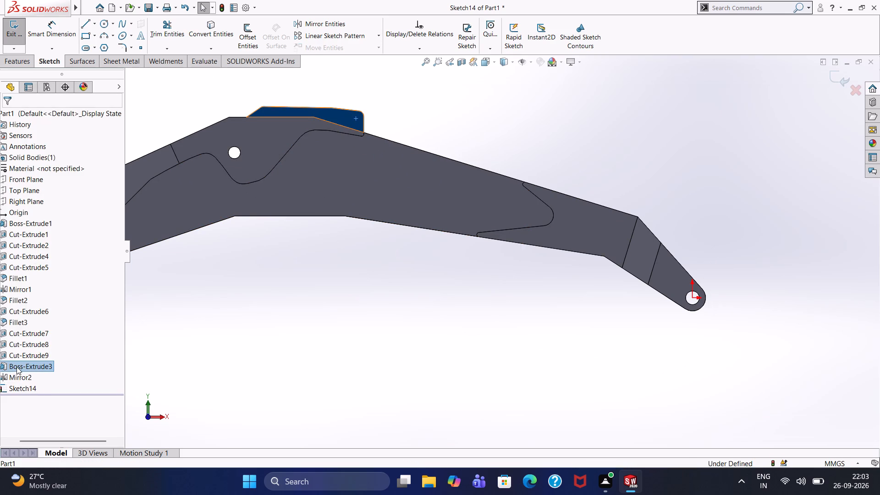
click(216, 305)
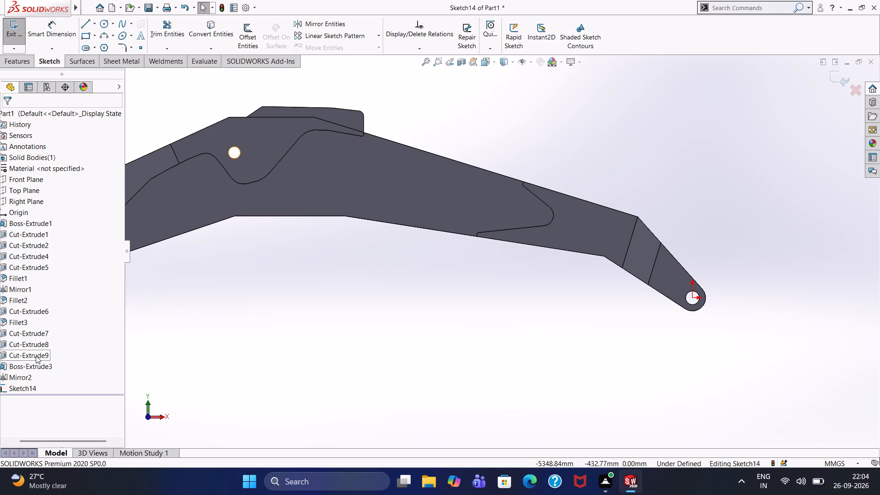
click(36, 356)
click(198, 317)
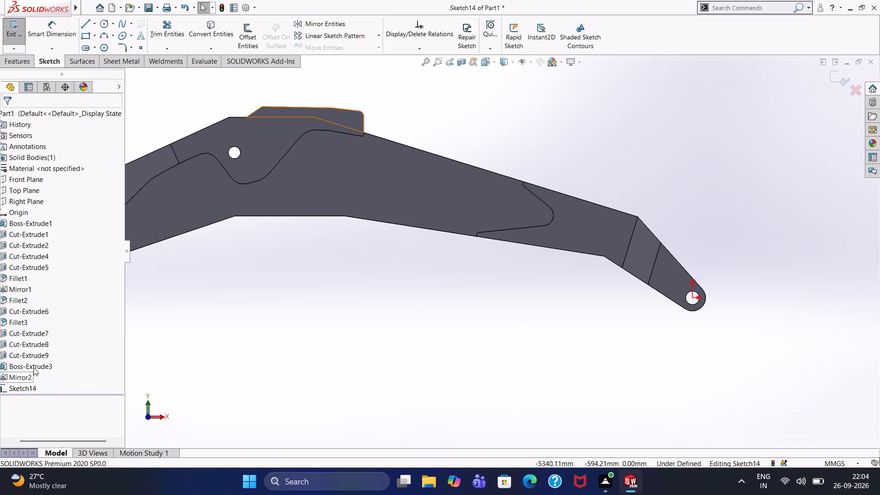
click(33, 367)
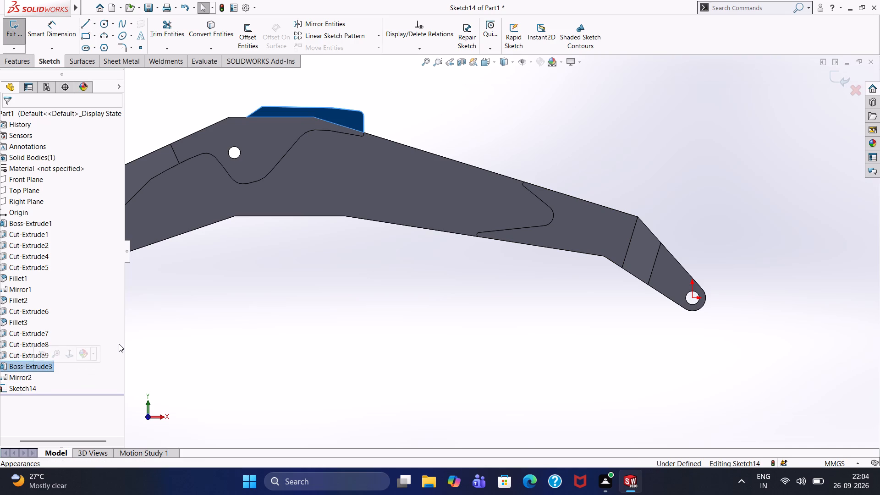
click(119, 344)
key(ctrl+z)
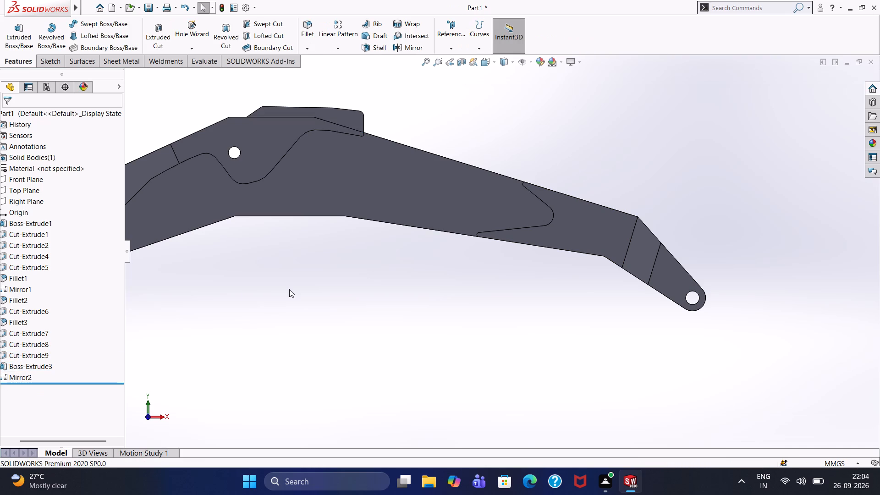
Set the bracket profile's long top edge to 800 mm.
click(357, 123)
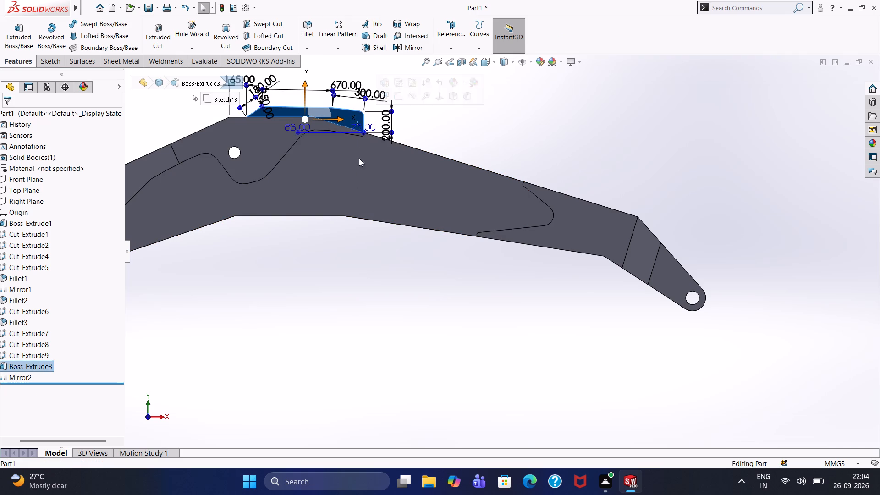
scroll(332, 143, up, 4)
scroll(432, 208, down, 11)
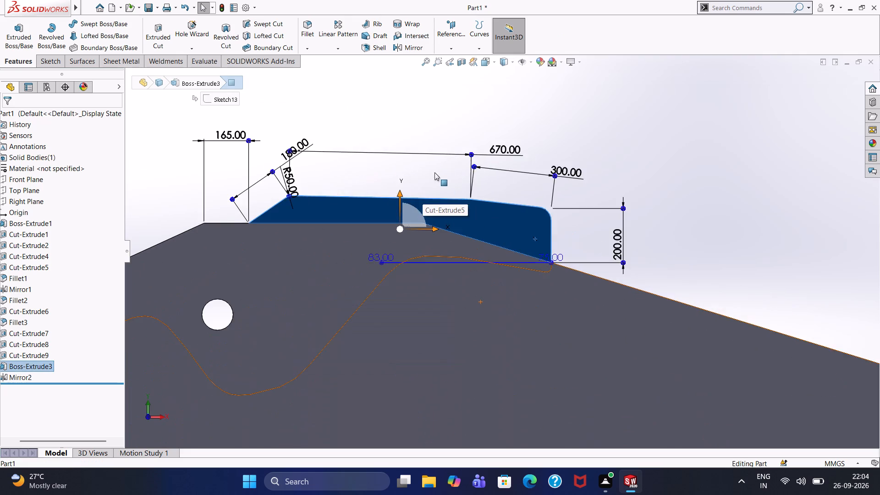
scroll(460, 200, down, 3)
double_click(541, 127)
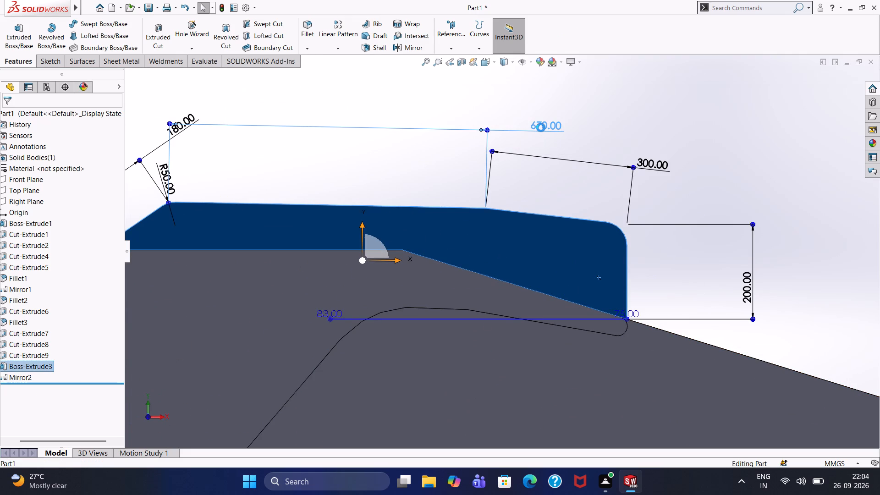
text(800)
key(Return)
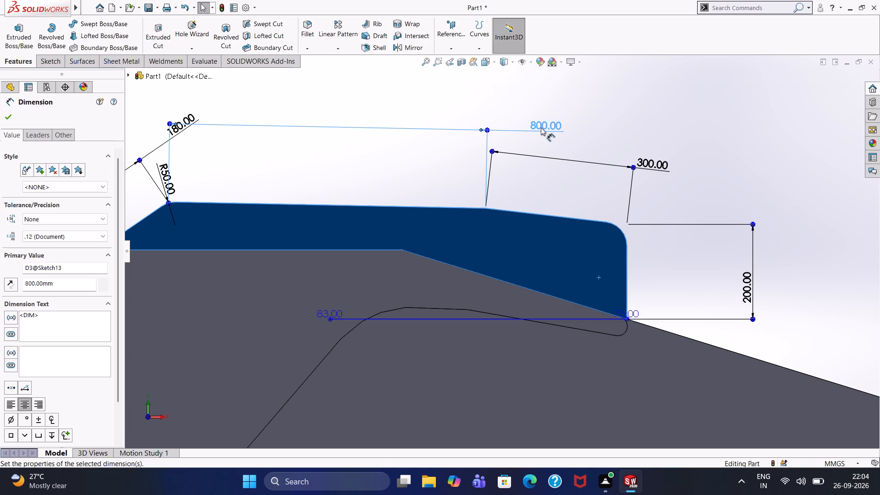
Set the bracket profile's sloped top edge to 250 mm and its vertical end edge to 300 mm.
double_click(654, 163)
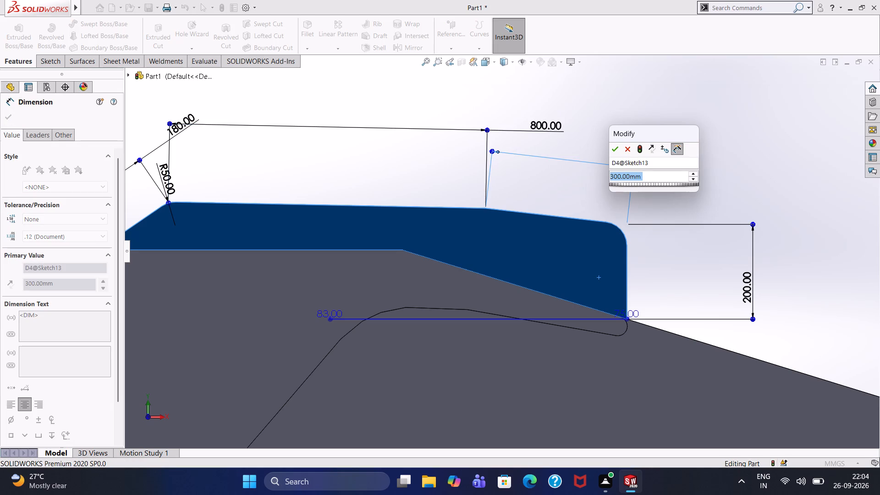
text(250)
key(Return)
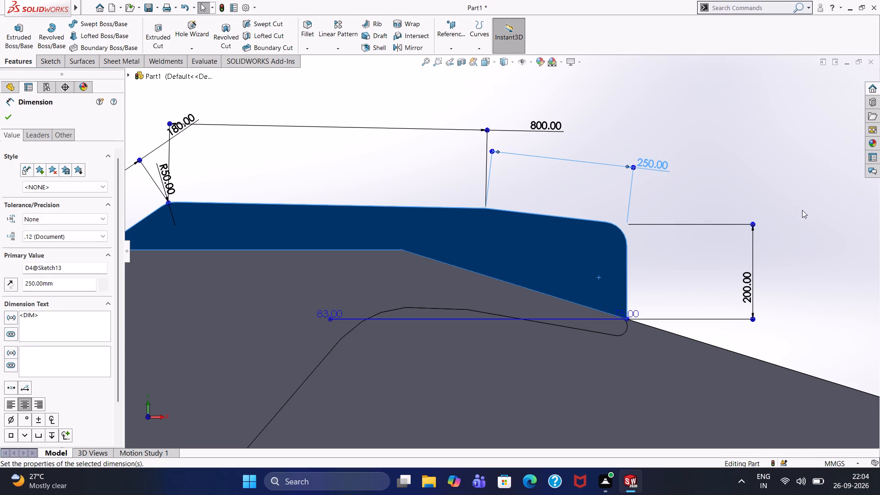
double_click(753, 297)
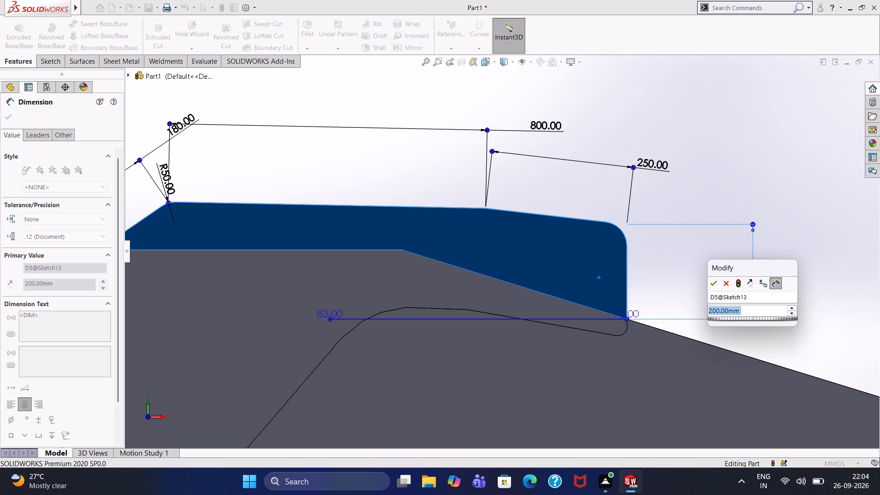
text(300)
key(Return)
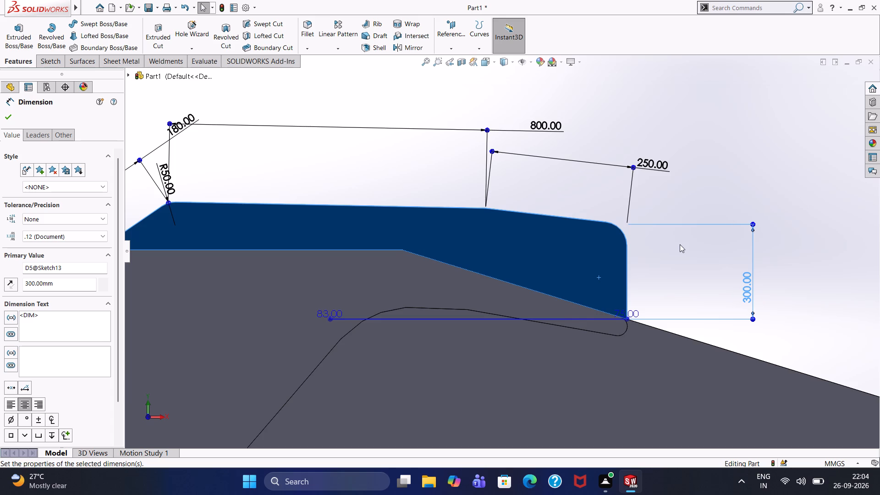
Undo the bracket's dimension edits, its mirror and its extrusion, going back to the open bracket profile sketch.
scroll(680, 244, up, 2)
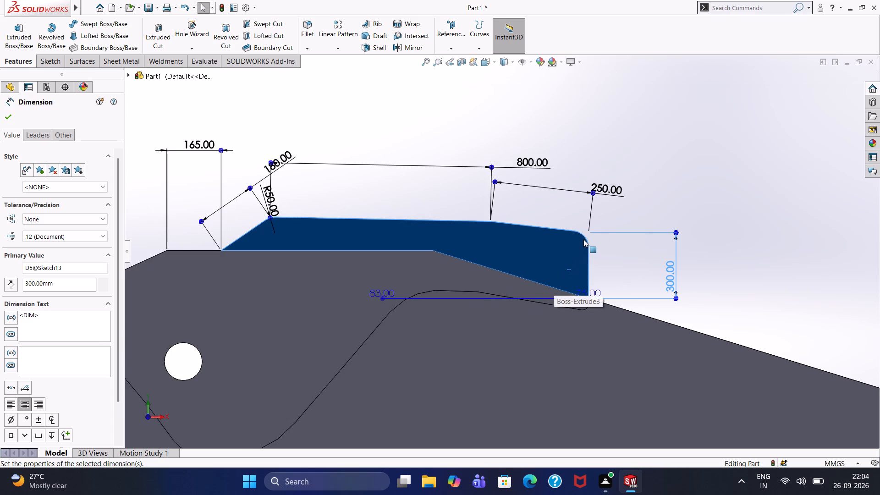
drag(586, 236, 599, 257)
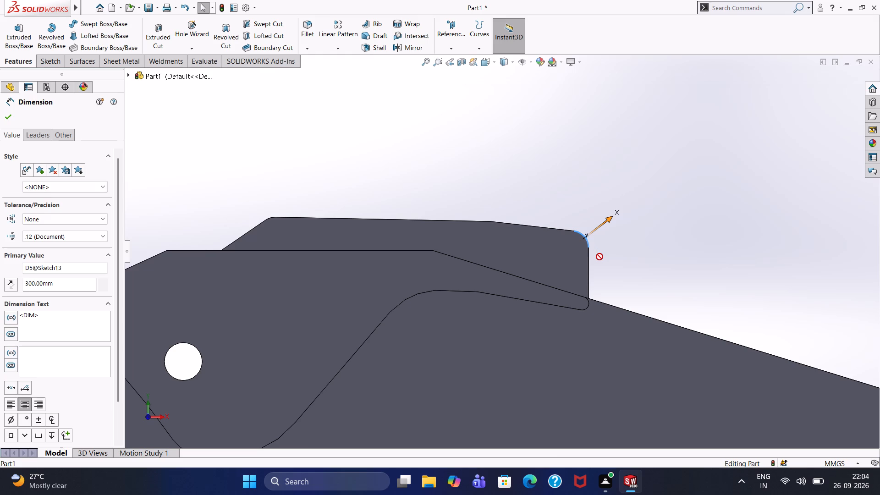
drag(599, 257, 601, 258)
key(ctrl+z)
key(ctrl+z)
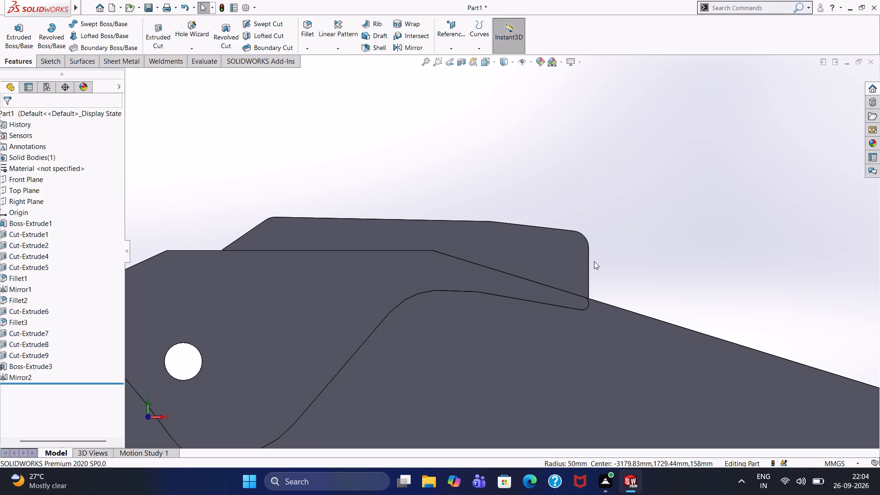
key(ctrl+z)
key(ctrl+z)
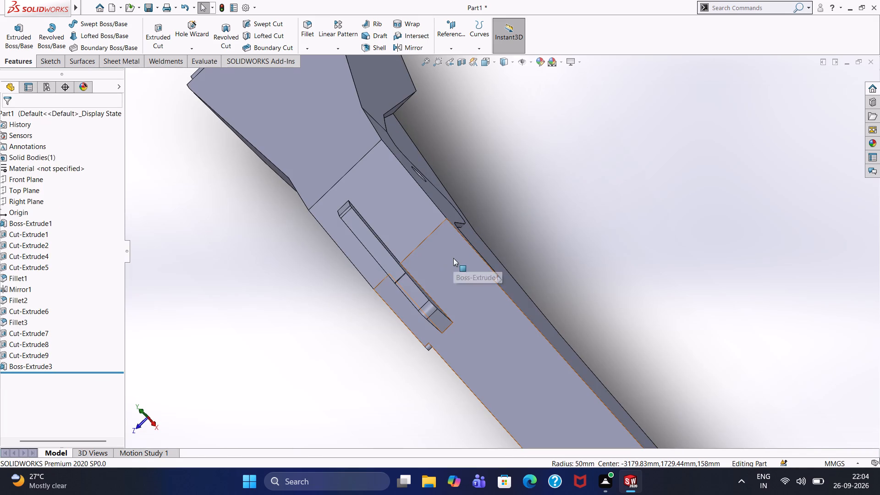
key(ctrl+z)
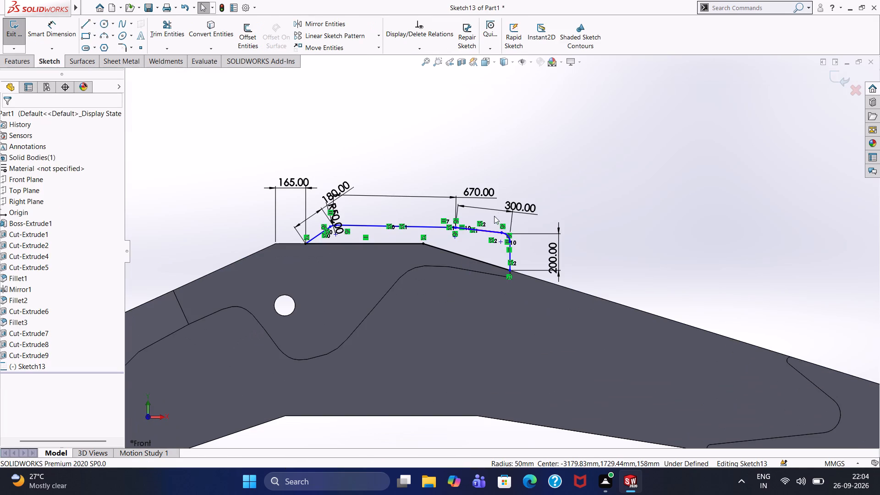
Set the bracket profile's long top edge to 800 mm, its sloped top edge to 250 mm and its vertical end edge to 300 mm.
double_click(480, 192)
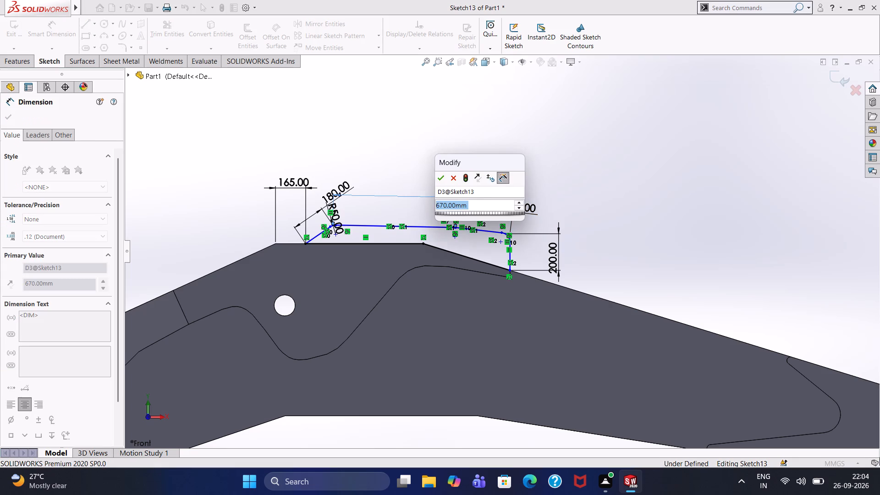
text(800)
key(Return)
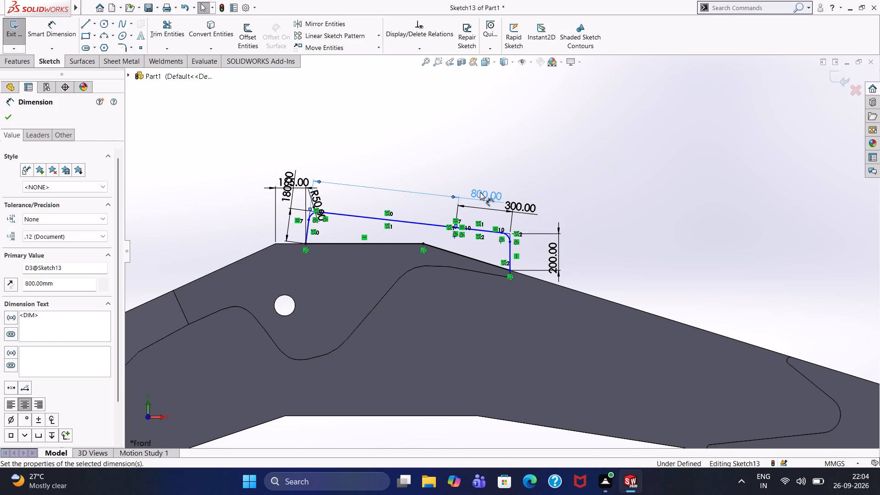
double_click(513, 207)
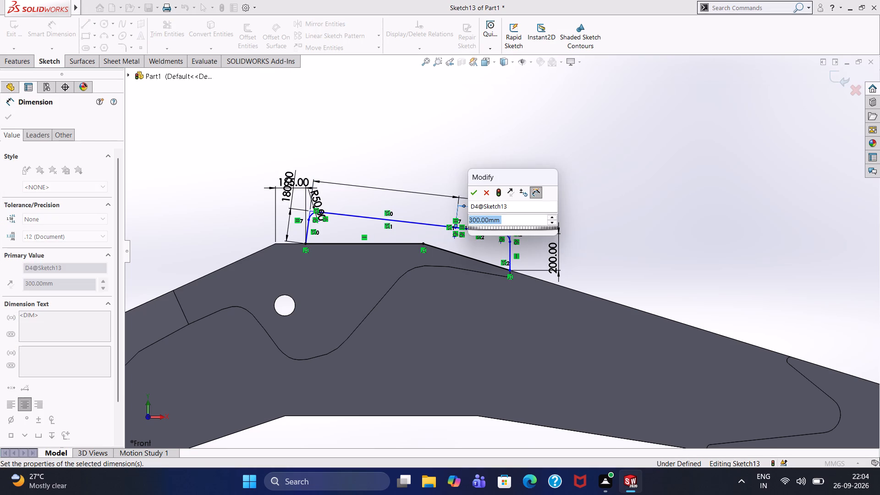
text(250)
key(Return)
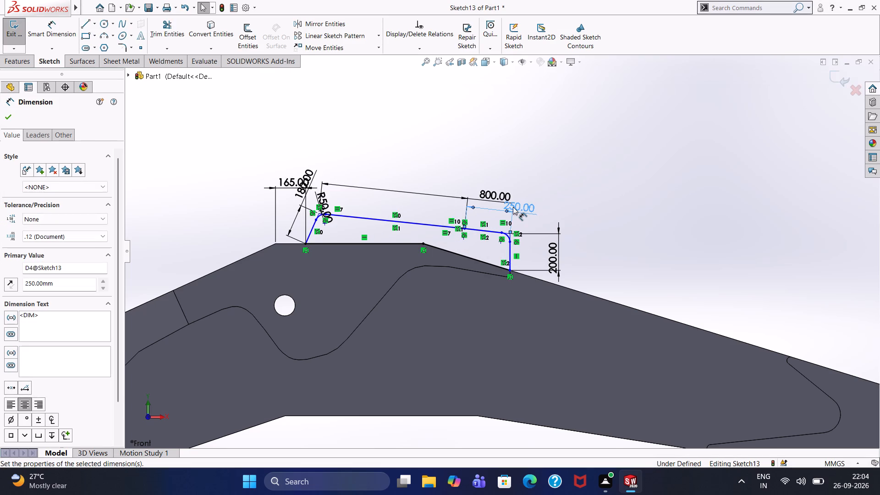
double_click(553, 261)
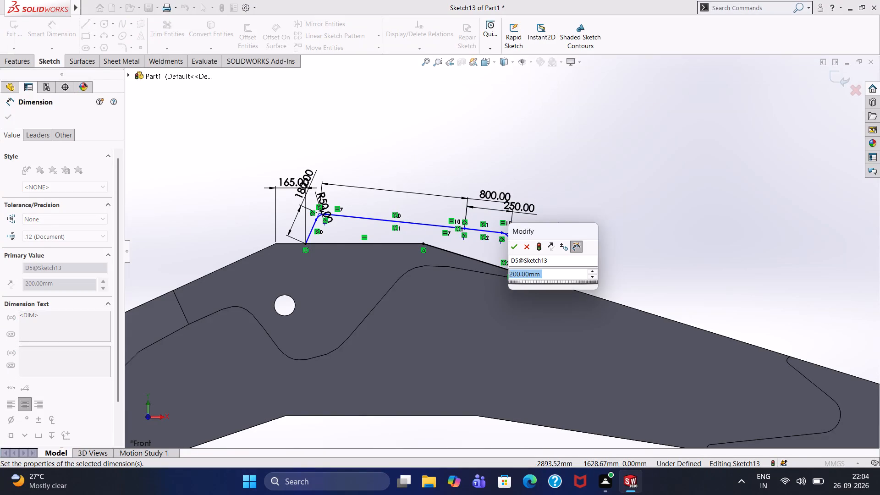
text(300)
key(Return)
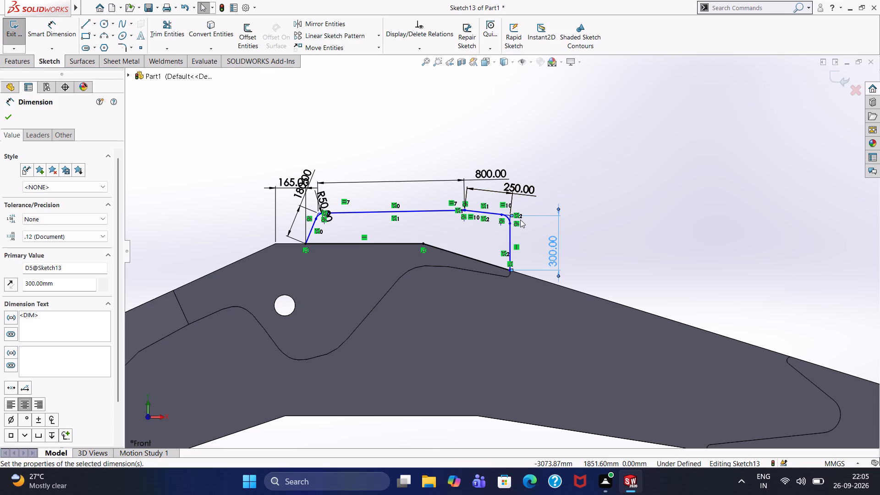
Move the lower end point of the bracket's vertical edge down along the arm's sloped top edge, past the side recess's rounded tip.
scroll(532, 281, down, 5)
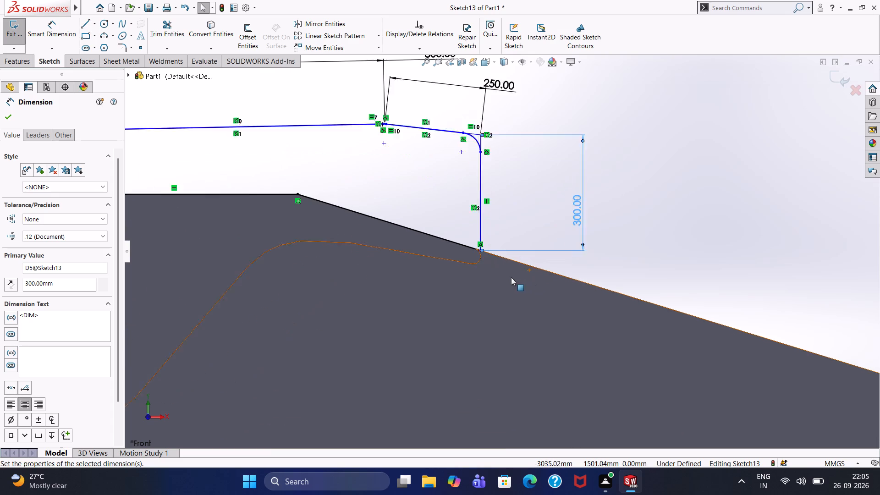
scroll(511, 277, down, 4)
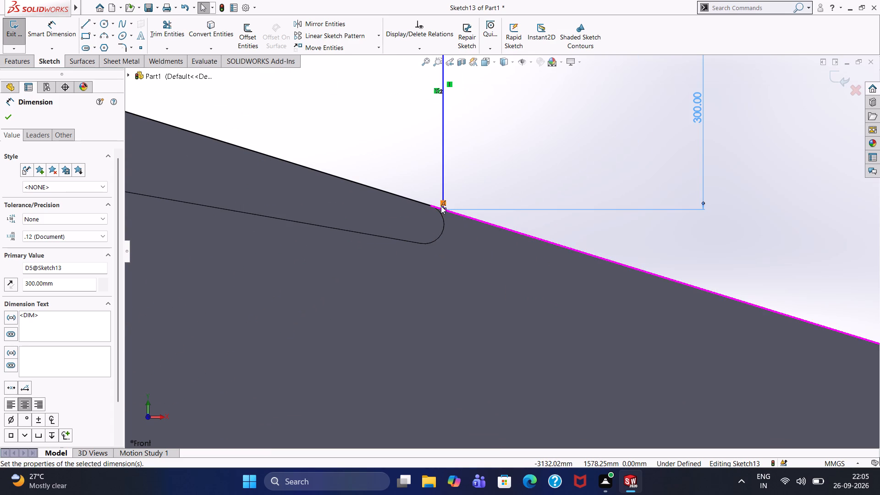
drag(442, 209, 484, 226)
scroll(483, 226, up, 8)
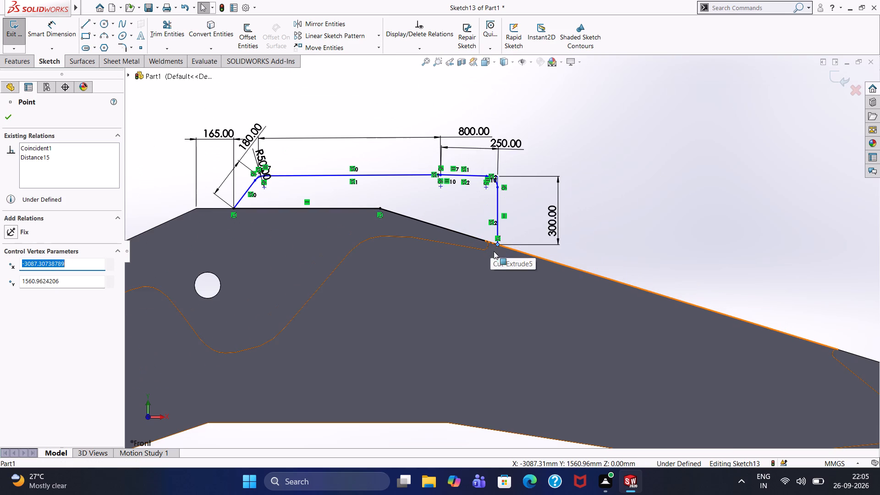
drag(497, 243, 503, 243)
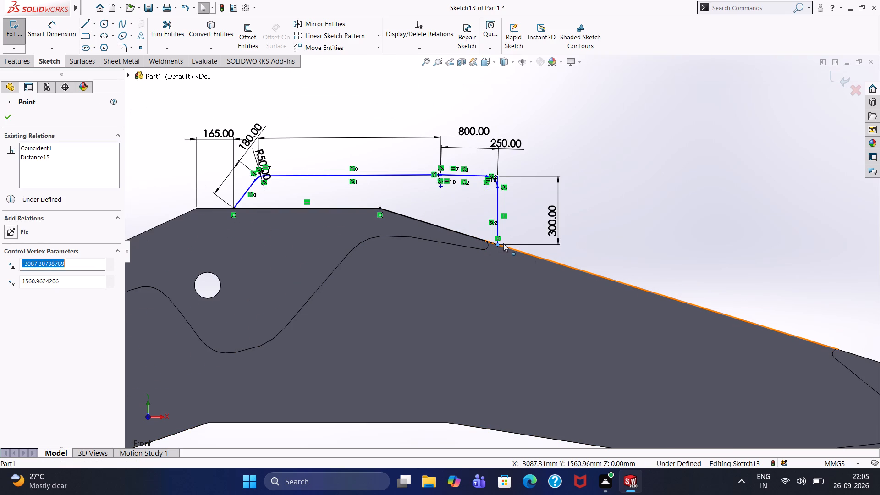
drag(503, 243, 509, 243)
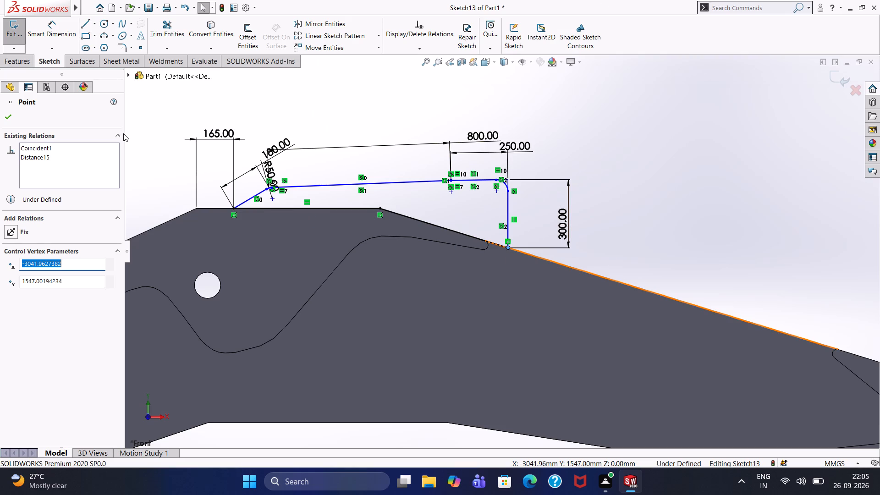
click(5, 121)
click(319, 124)
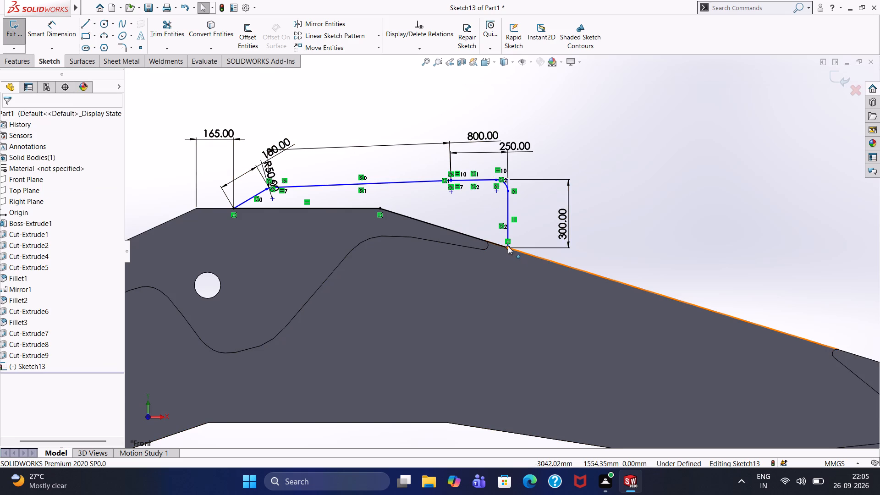
Shift the same end point slightly back up the arm's slope so the bracket's long top edge rises toward the 250 mm edge.
drag(508, 246, 490, 236)
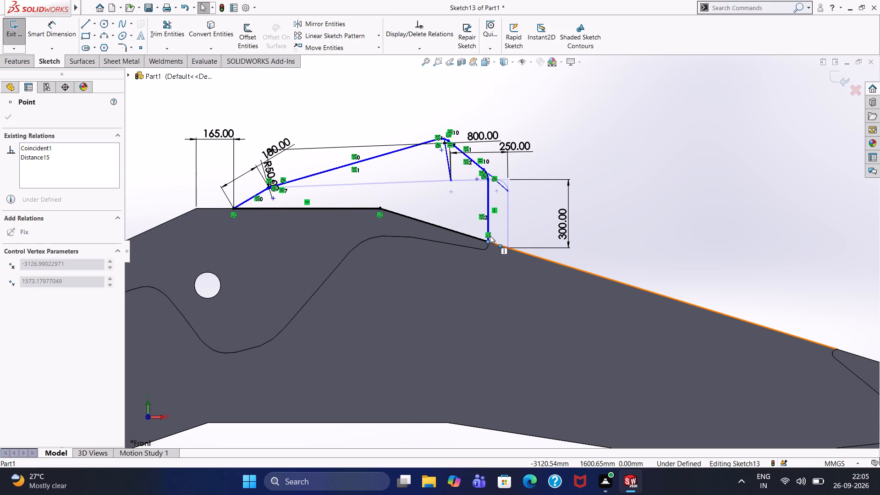
drag(490, 236, 488, 236)
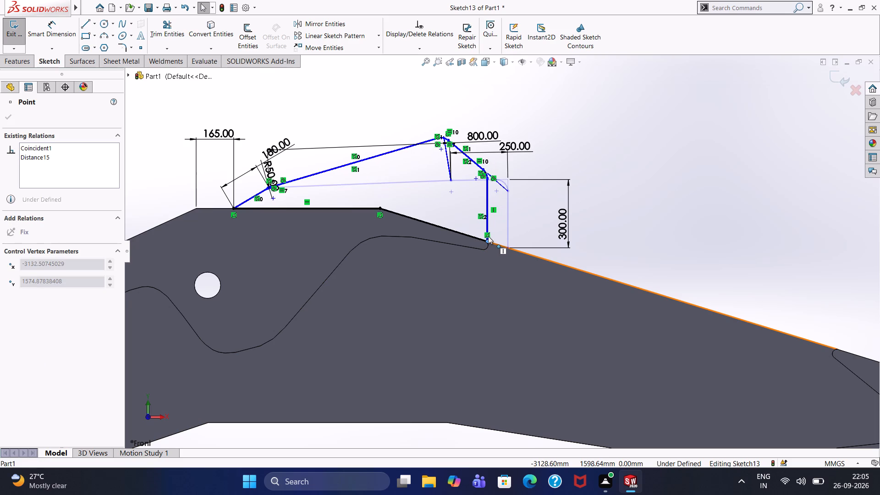
drag(488, 236, 486, 236)
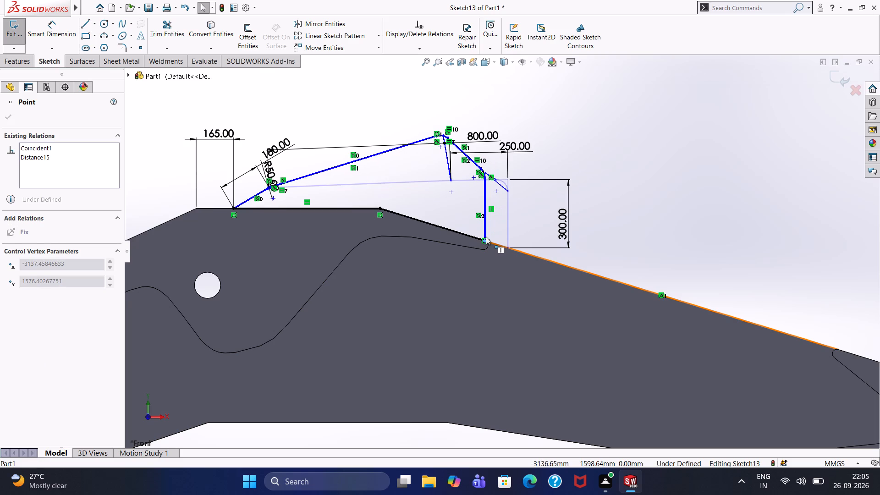
drag(486, 236, 499, 241)
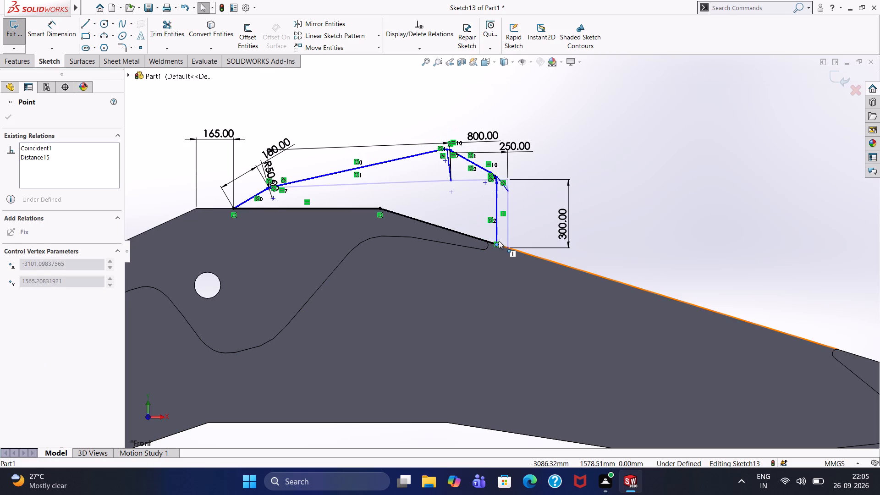
drag(499, 241, 501, 241)
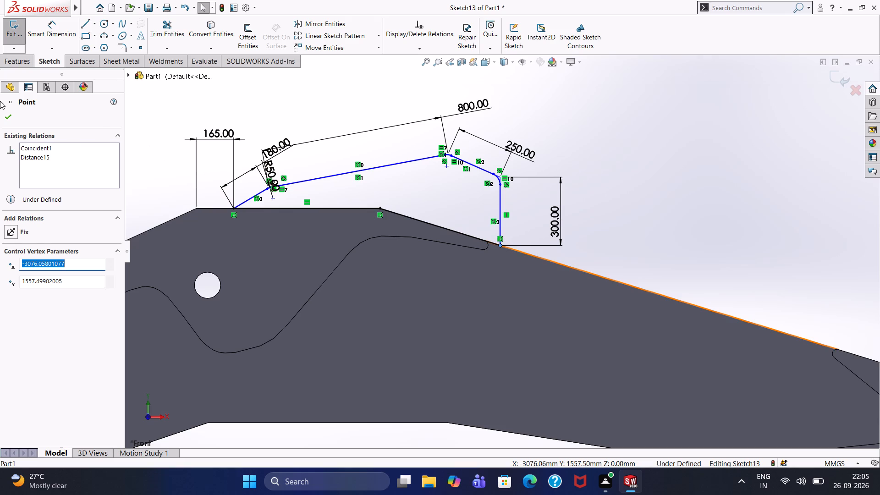
click(2, 113)
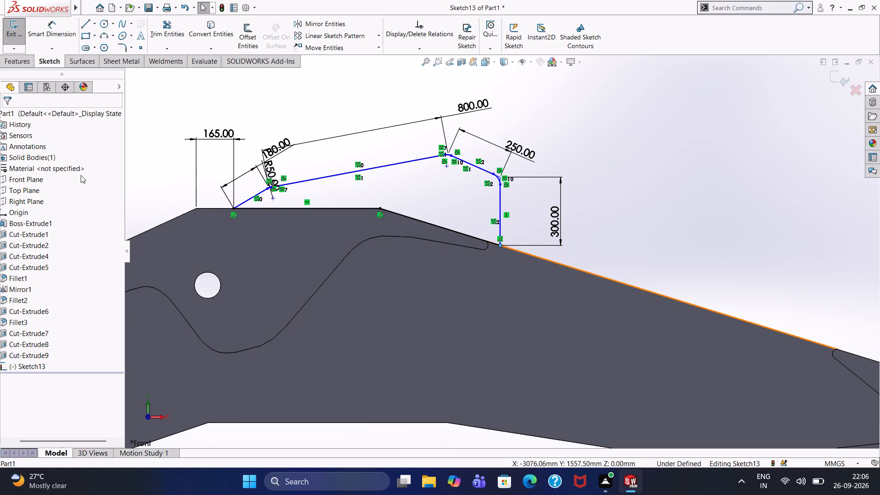
Extrude the bracket profile 83 mm with merged result, starting from a 75 mm offset from the sketch plane.
click(22, 63)
click(23, 35)
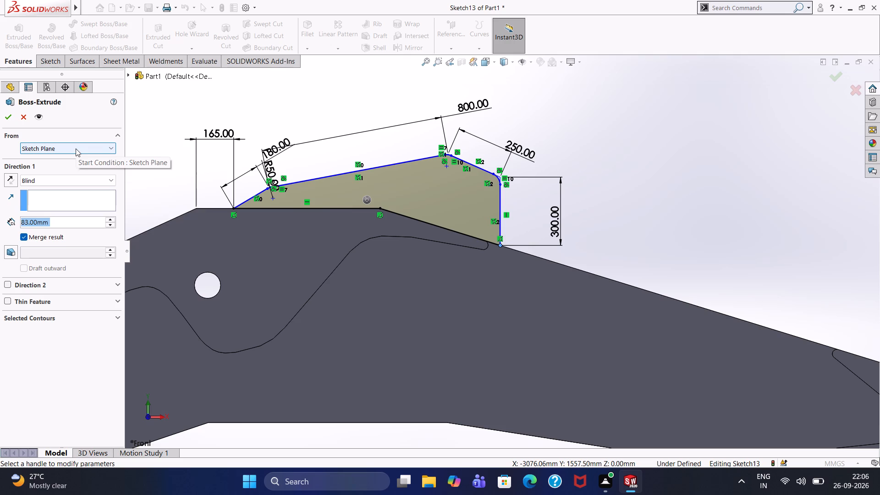
click(76, 148)
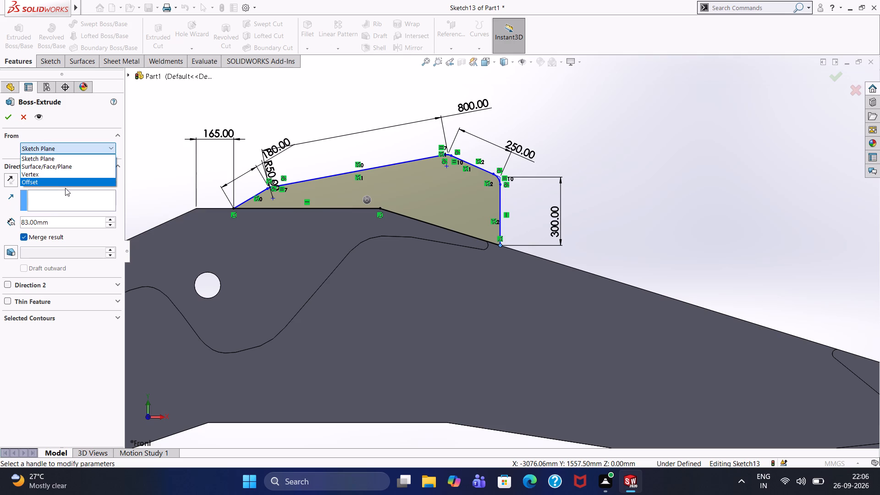
click(65, 188)
click(66, 148)
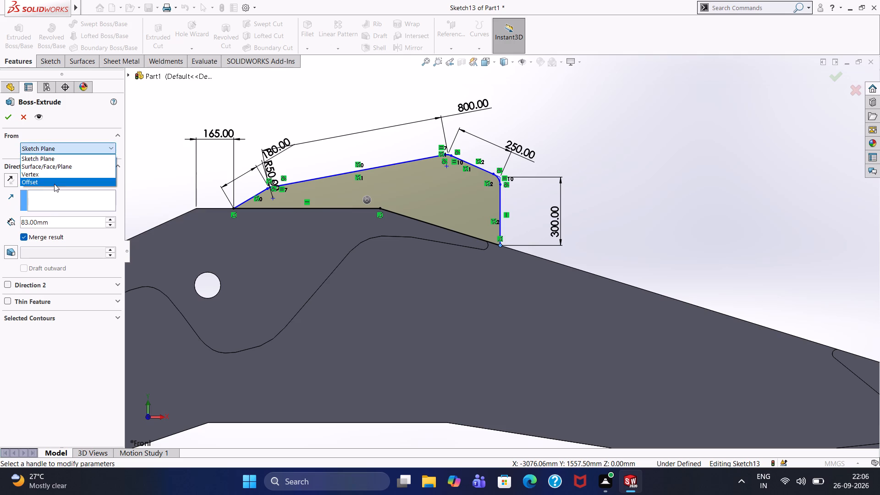
click(56, 183)
drag(58, 165, 9, 166)
key(7)
key(5)
key(Return)
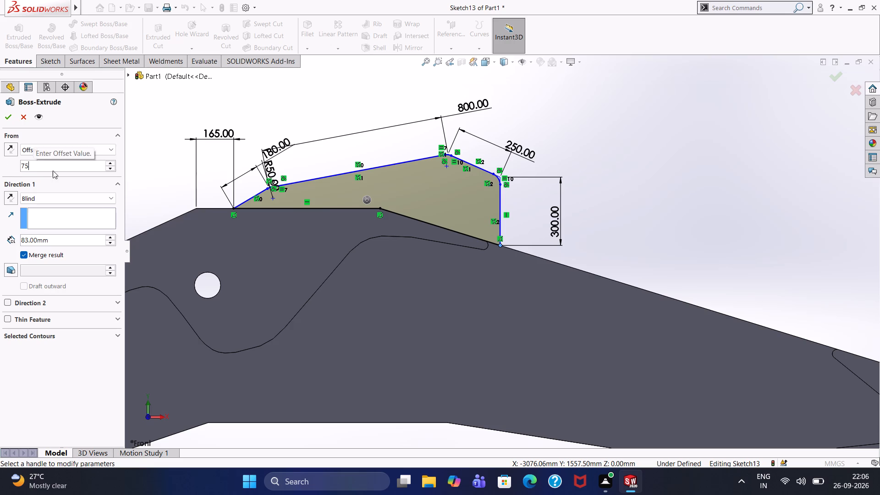
click(6, 118)
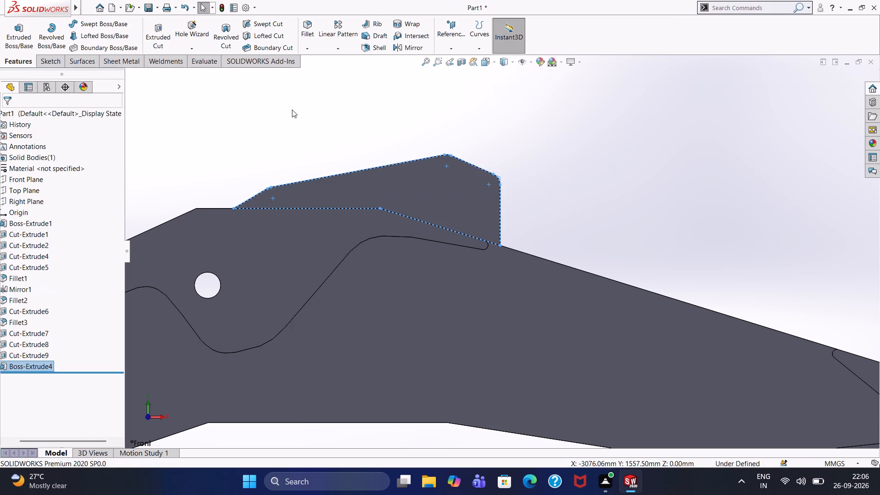
click(292, 110)
Mirror the extruded bracket about the Front Plane to form the second bracket.
middle_drag(417, 132, 359, 197)
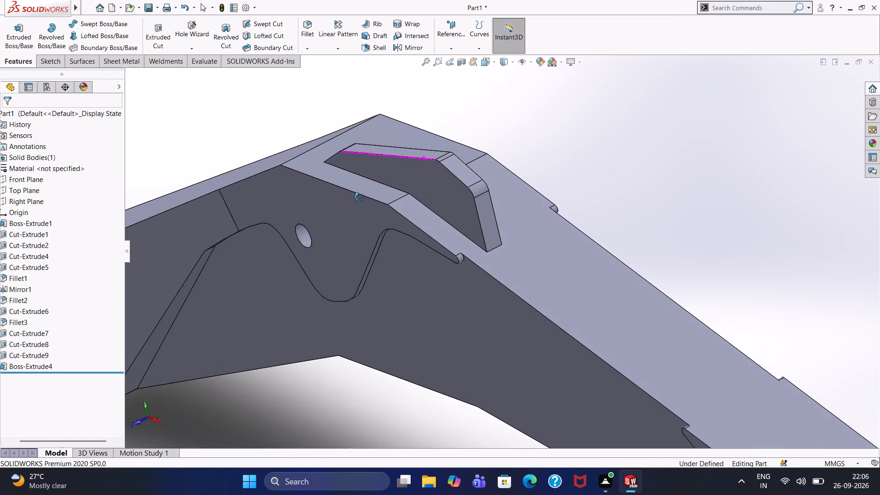
middle_drag(359, 197, 359, 198)
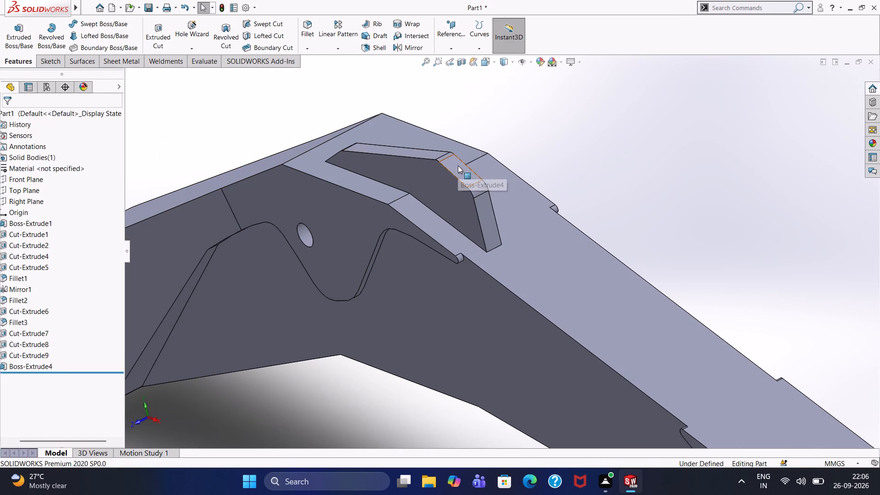
click(37, 182)
click(403, 49)
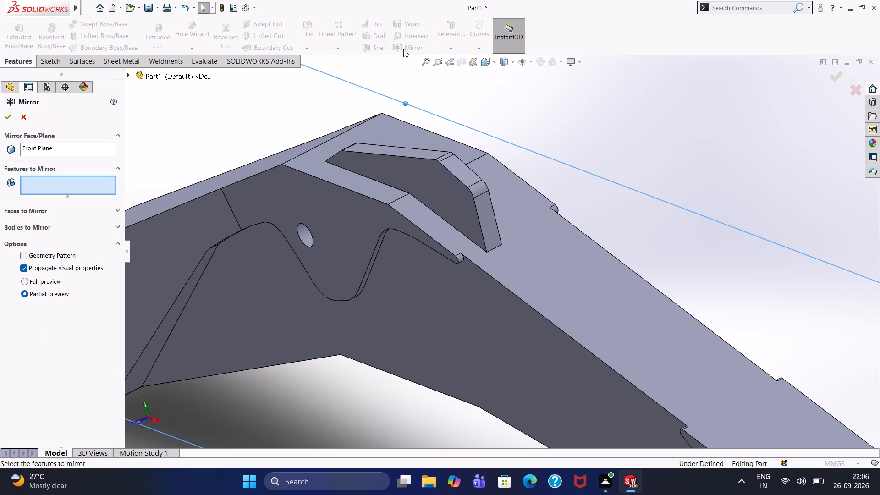
click(465, 172)
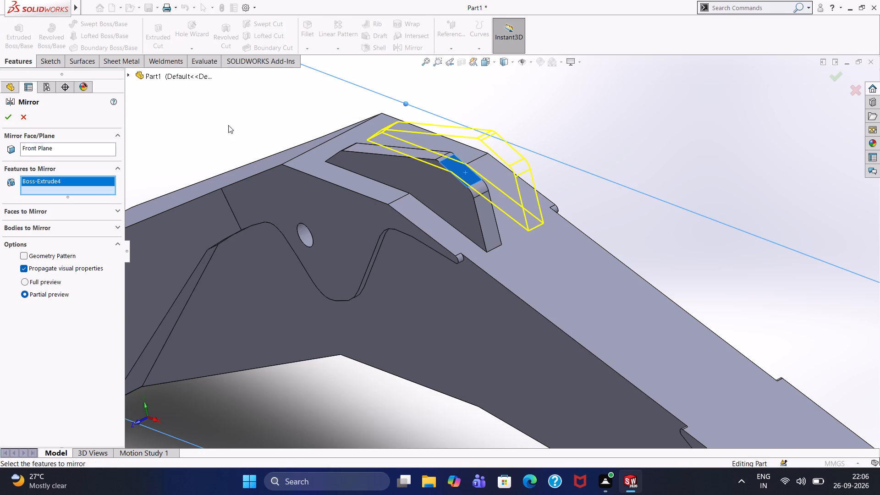
click(8, 118)
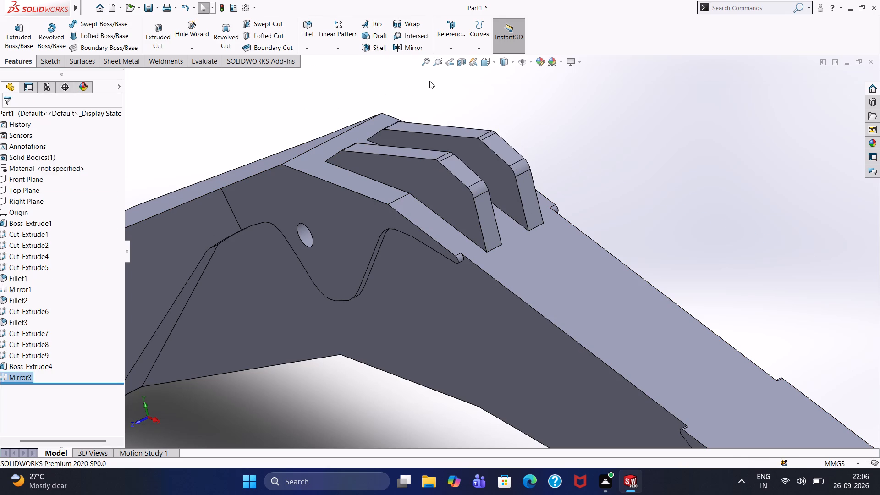
click(429, 81)
Open a new sketch on the outer side face of the near top-bend bracket, viewed face-on.
click(451, 206)
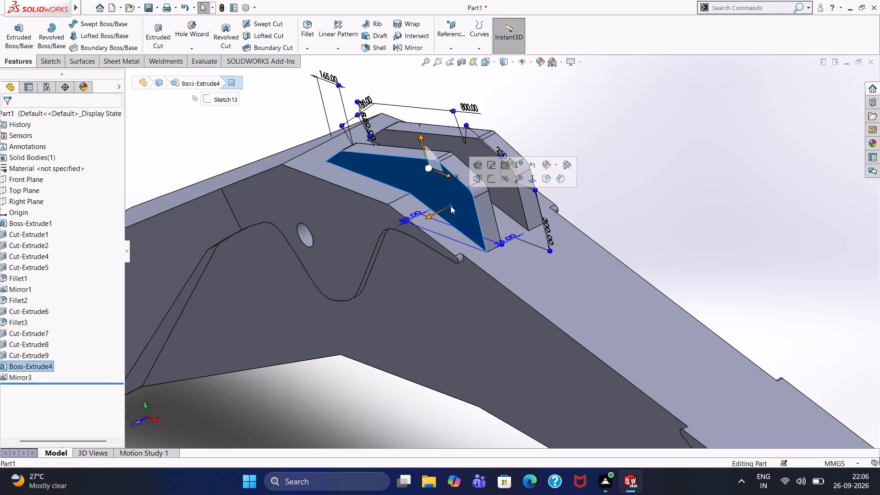
click(491, 181)
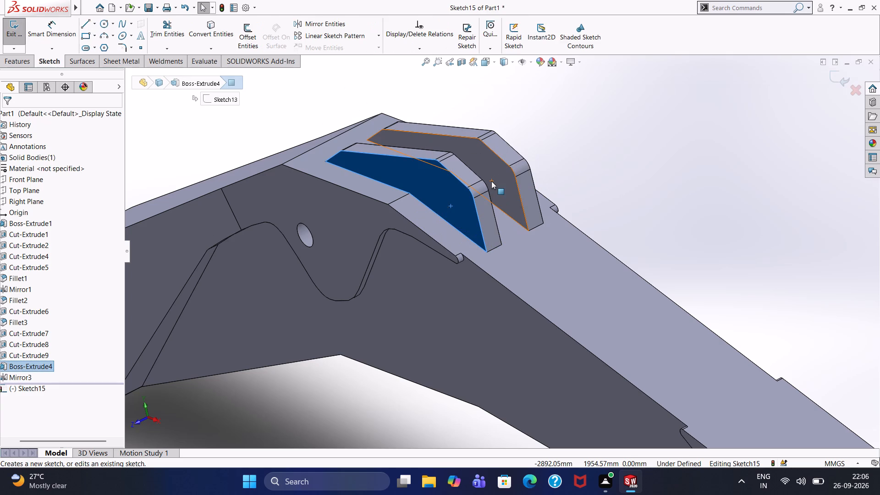
key(ctrl+8)
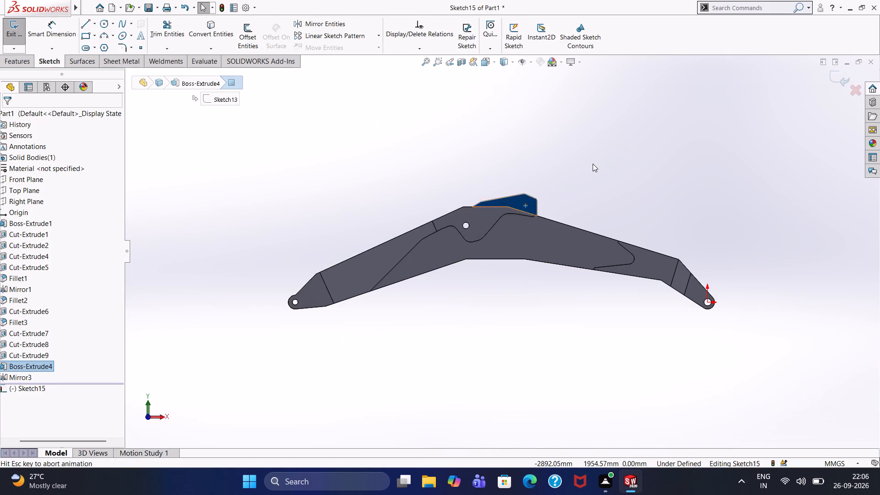
click(541, 160)
scroll(533, 187, down, 7)
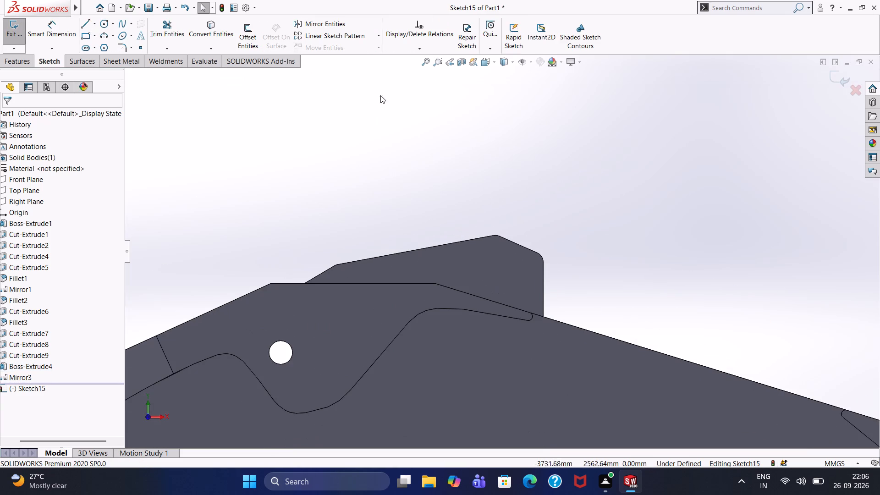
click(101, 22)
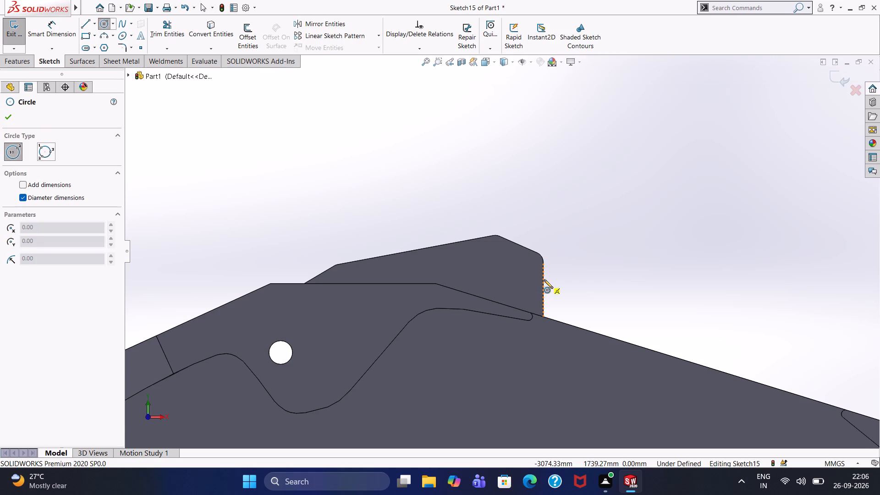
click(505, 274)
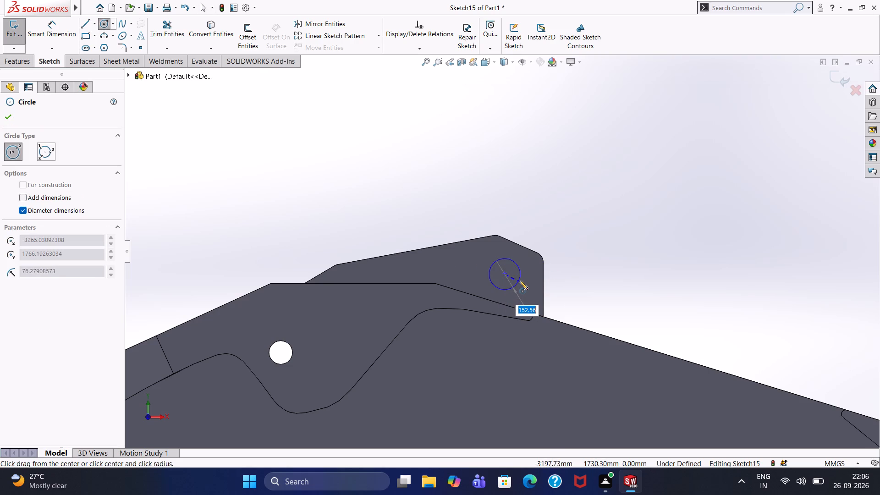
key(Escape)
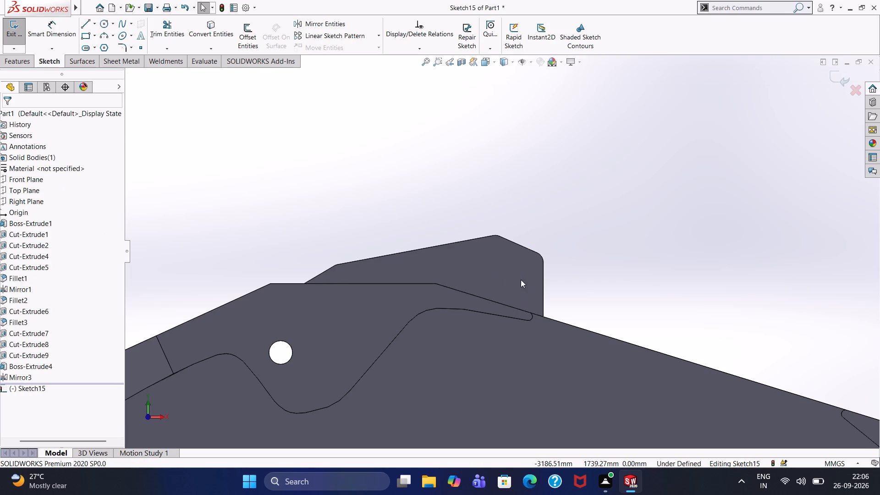
Sketch a circle about 140 mm in diameter inside the bracket's taller end, below its chamfered upper corner.
click(103, 26)
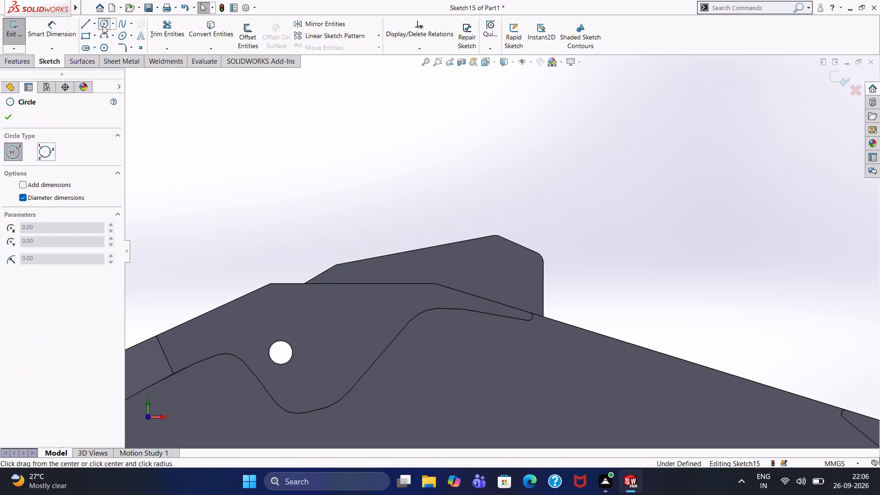
click(506, 268)
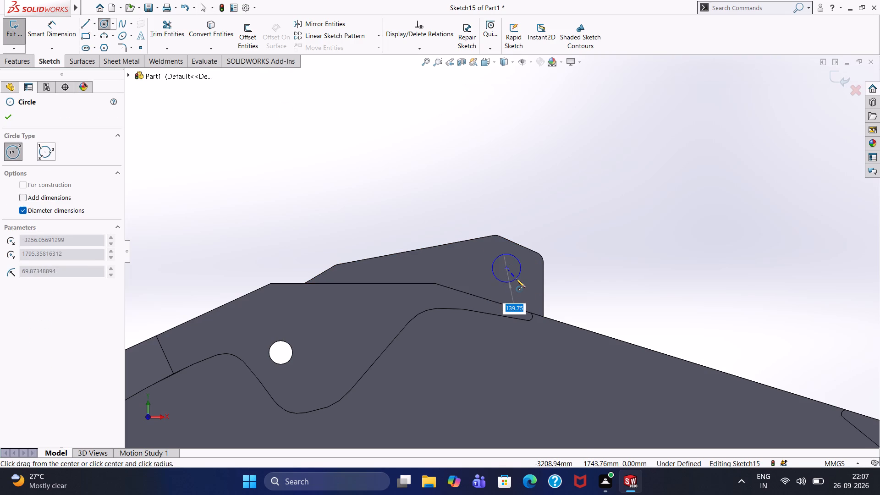
click(516, 279)
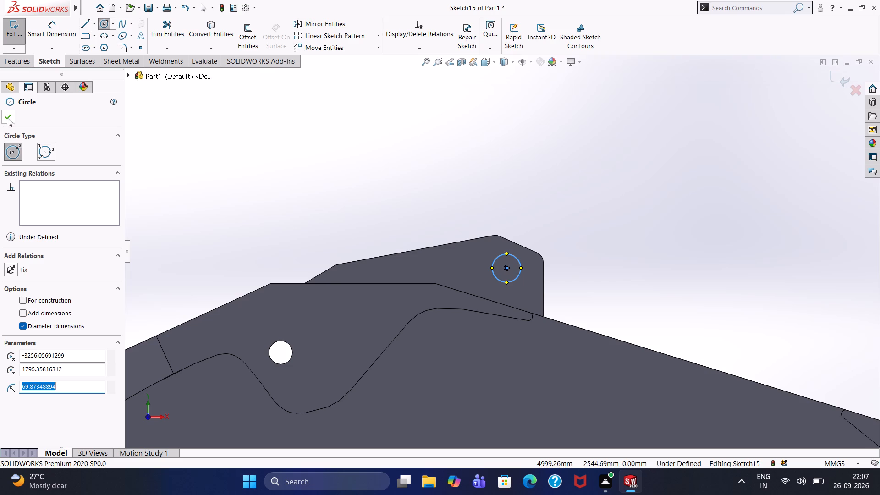
click(8, 118)
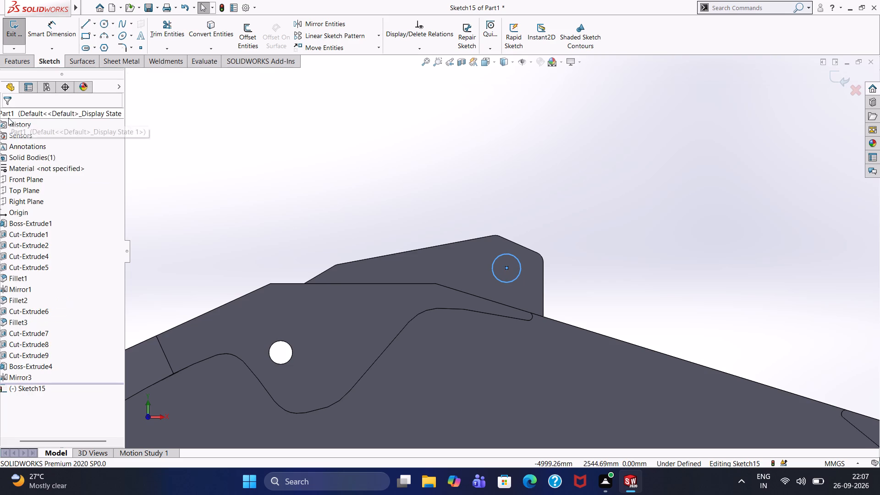
Place sketch points at the centres of the pin holes at both ends of the arm.
scroll(429, 247, up, 3)
scroll(484, 318, up, 2)
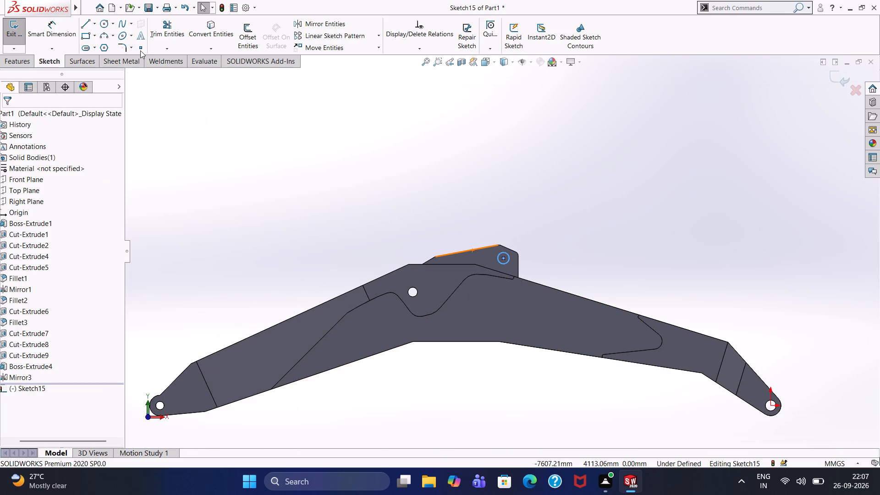
click(140, 50)
scroll(187, 494, down, 5)
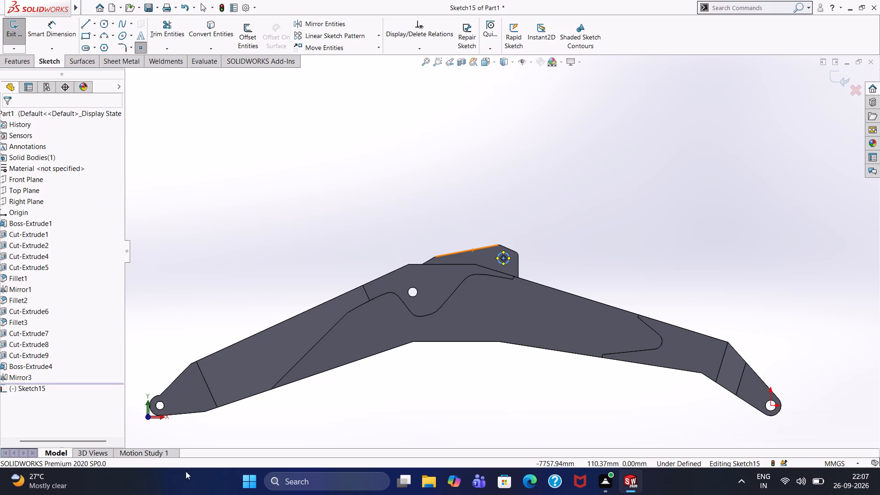
scroll(164, 417, down, 4)
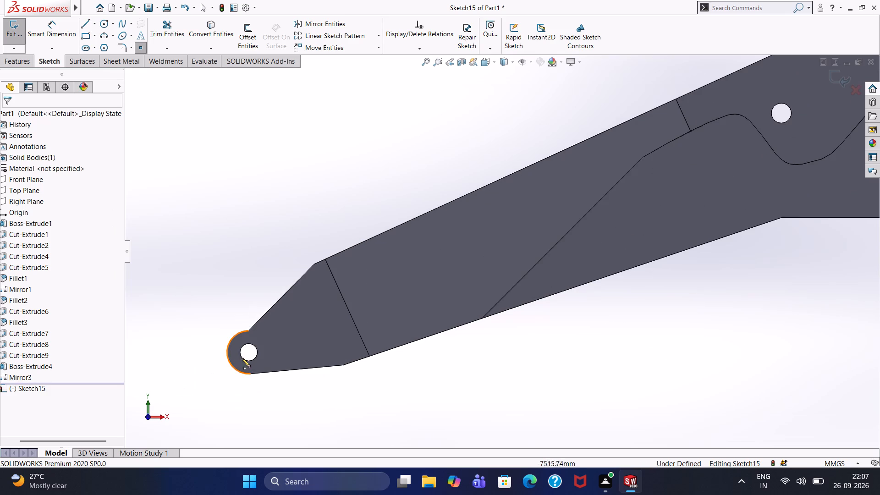
click(247, 352)
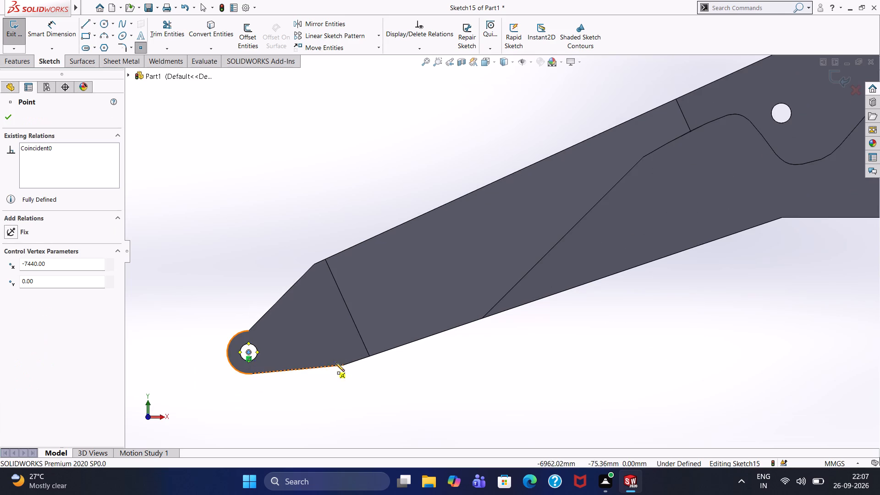
scroll(336, 362, up, 8)
scroll(673, 290, down, 3)
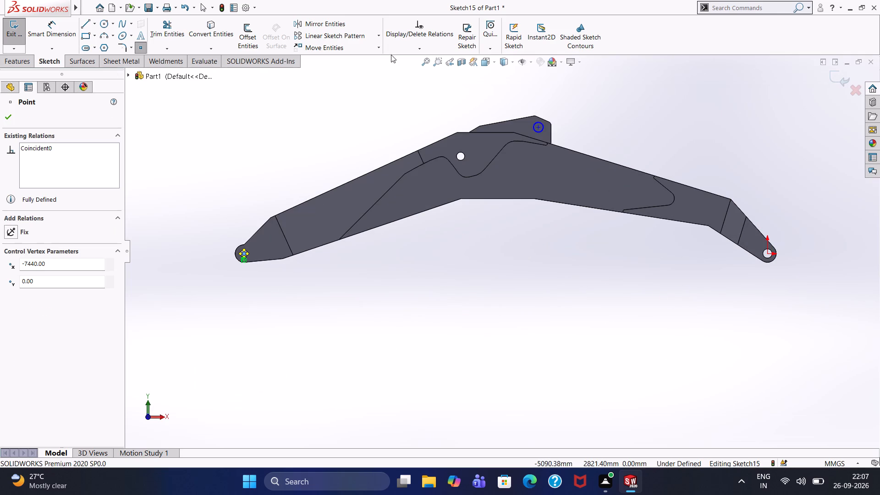
scroll(773, 255, down, 5)
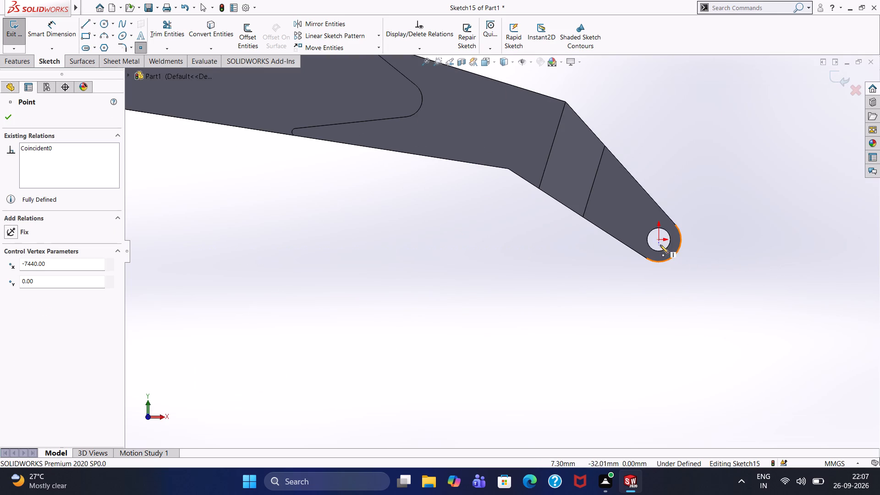
click(659, 240)
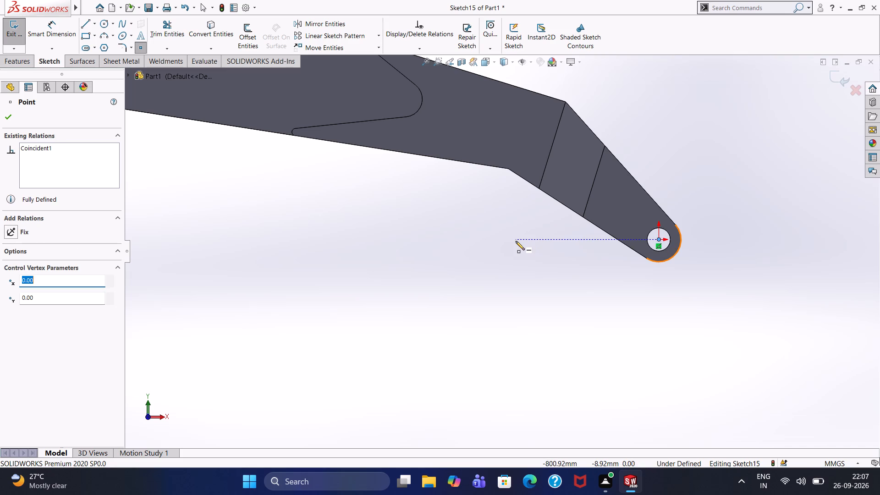
key(Escape)
Dimension the aligned distance from the bracket circle's centre to the origin-end pin hole point as 3775 mm.
scroll(503, 231, up, 5)
scroll(414, 185, up, 1)
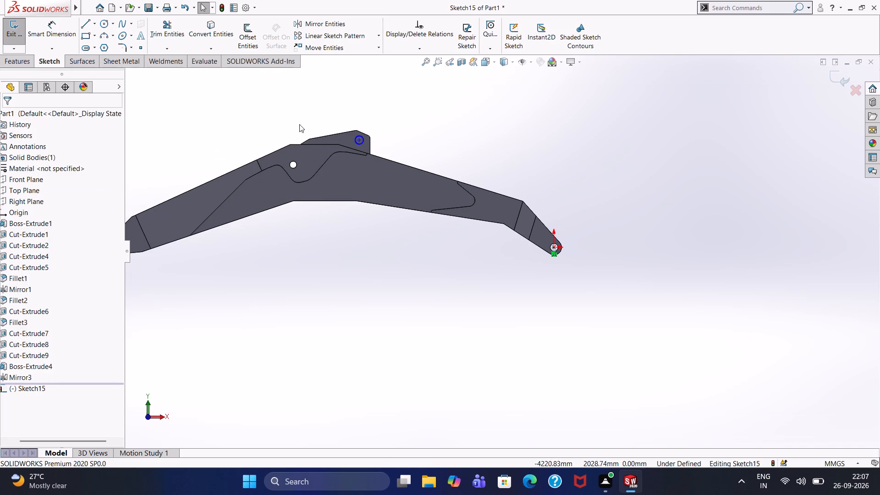
click(59, 37)
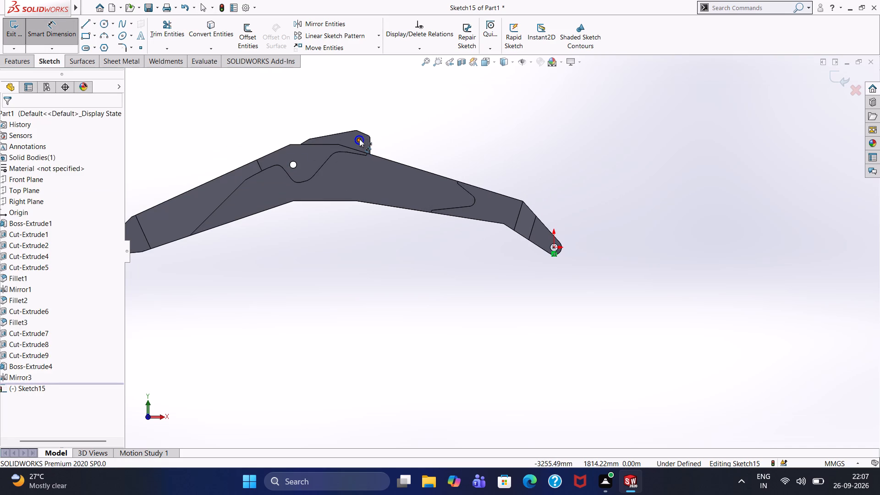
click(359, 139)
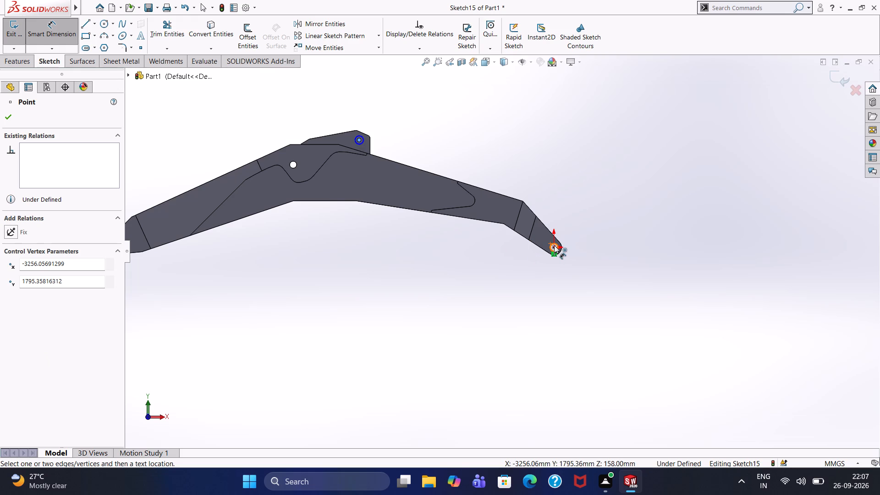
click(554, 245)
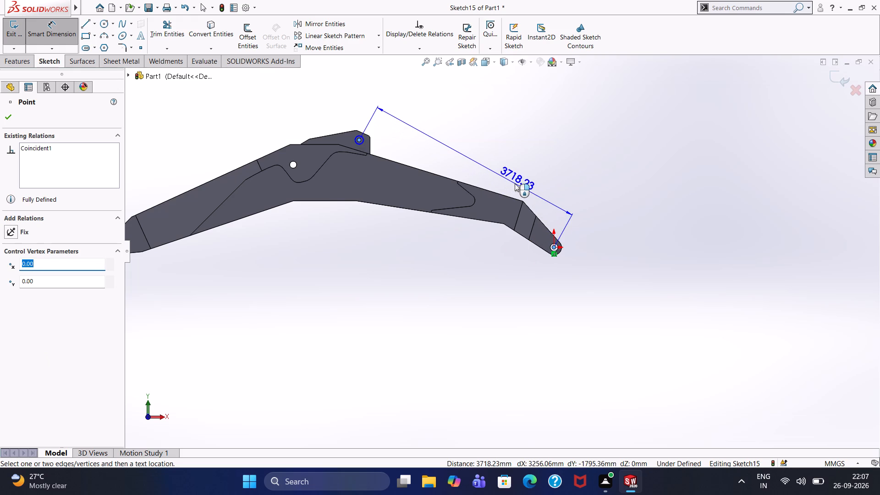
click(515, 183)
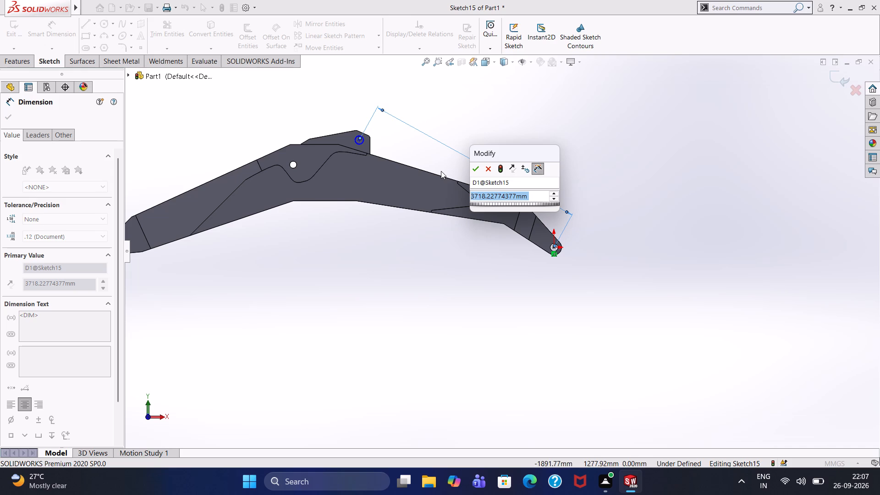
text(377)
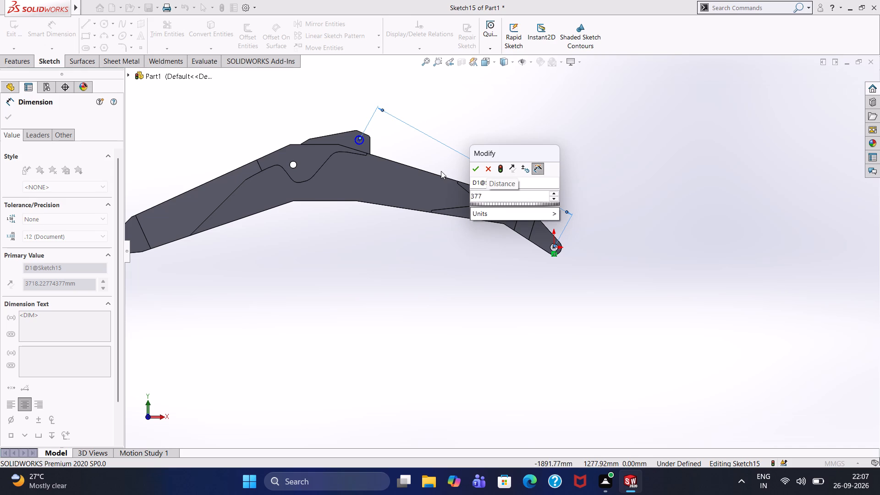
key(5)
key(Return)
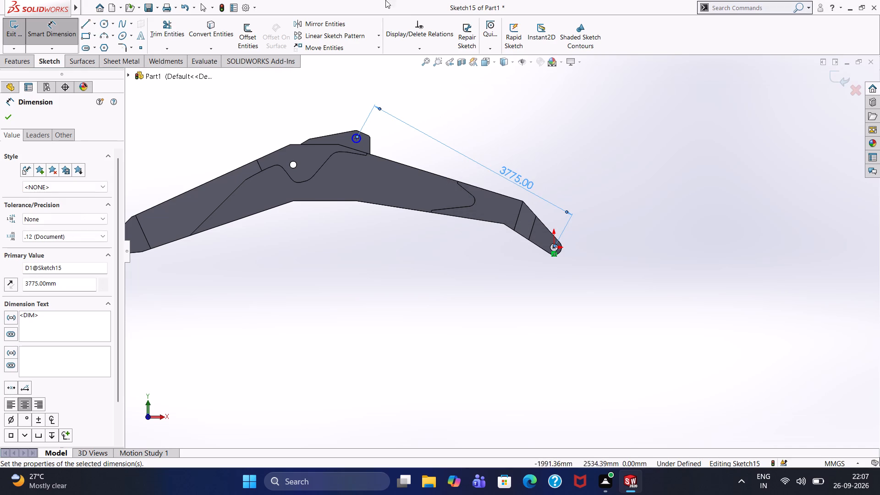
Dimension the aligned distance from the far-end pin hole point to the bracket circle's centre as 4445 mm.
scroll(213, 200, down, 2)
scroll(212, 197, up, 2)
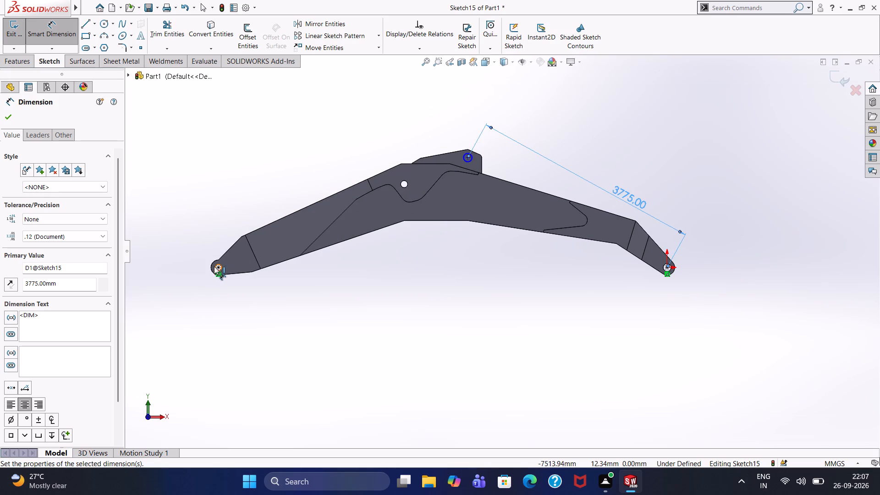
click(216, 265)
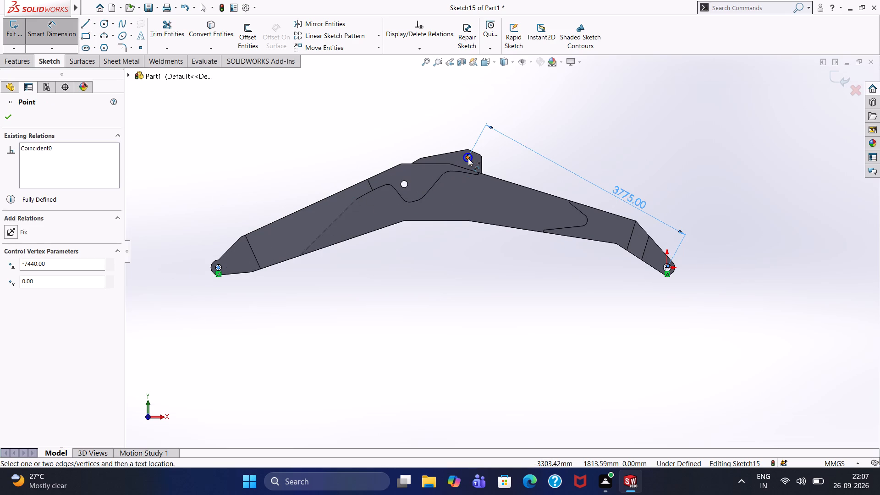
click(467, 157)
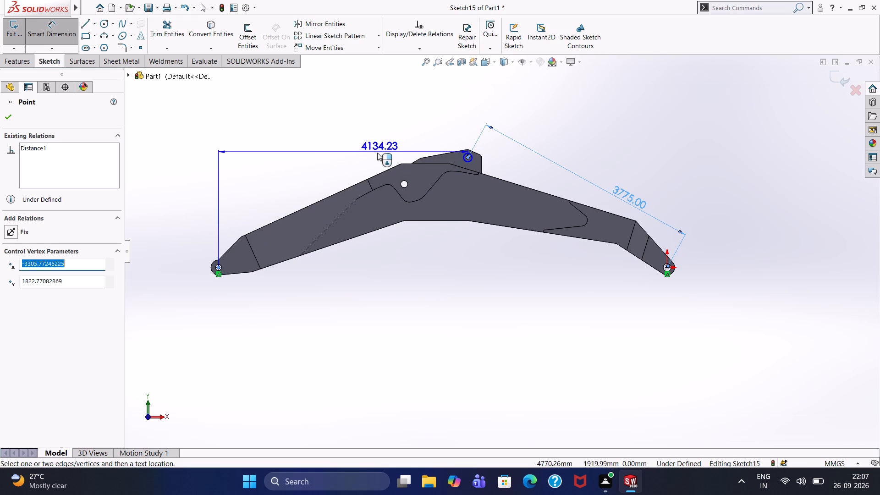
click(341, 165)
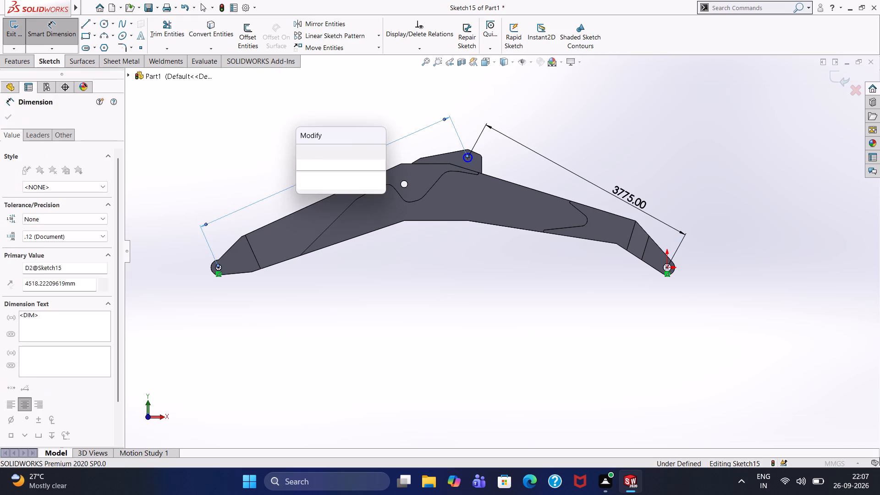
text(4445)
key(Return)
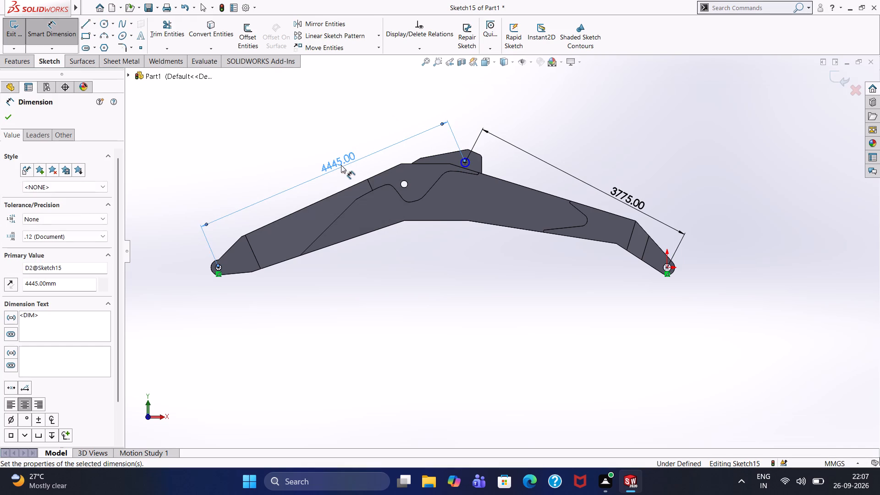
Dimension the bracket circle's diameter as 110 mm.
scroll(466, 193, down, 2)
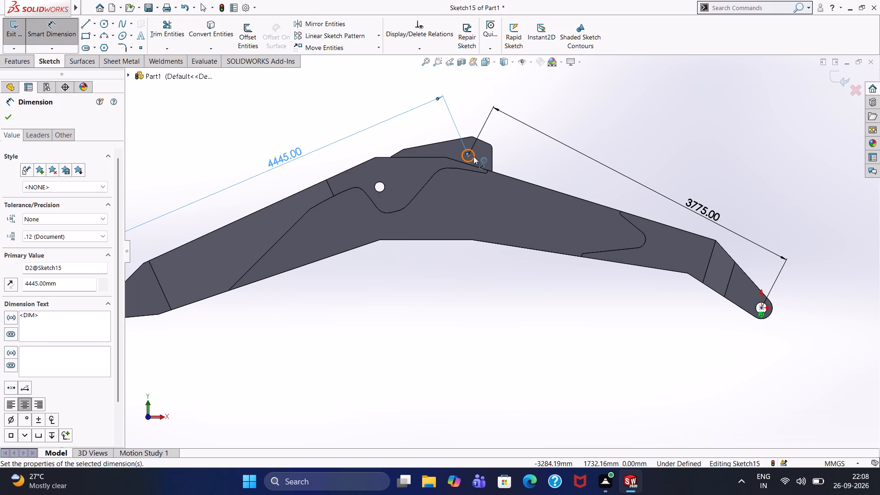
click(473, 156)
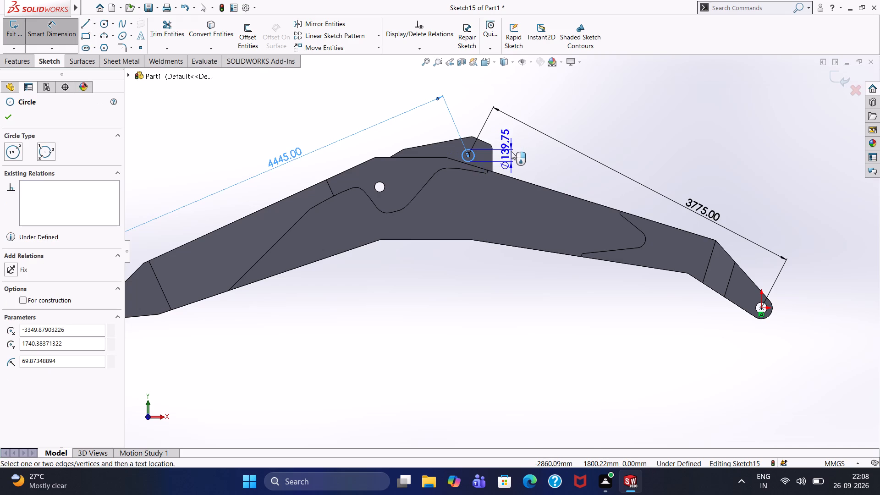
click(511, 151)
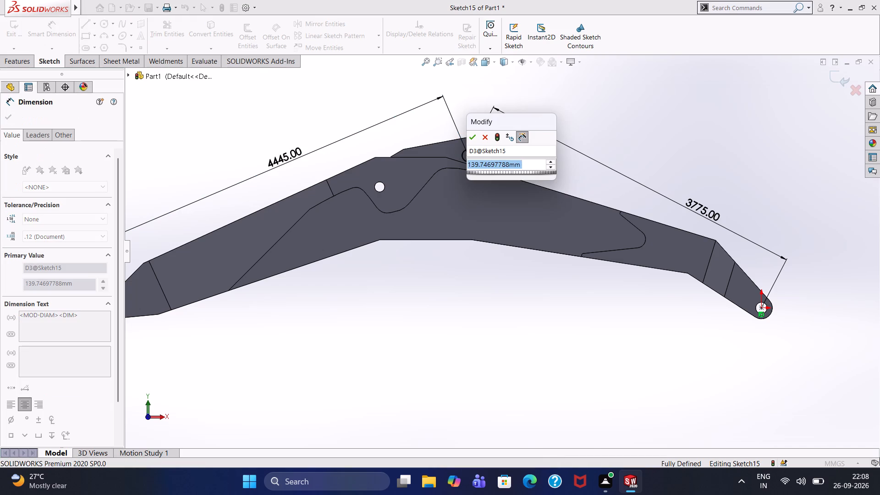
text(110)
key(Return)
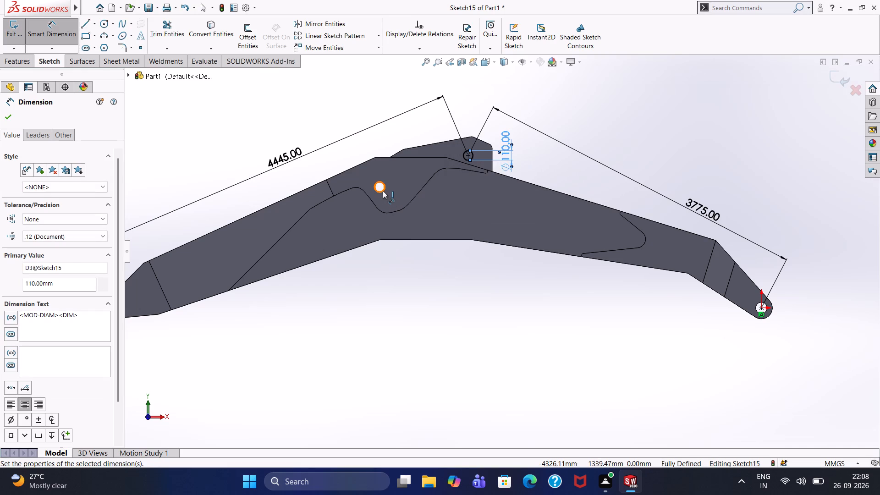
click(9, 115)
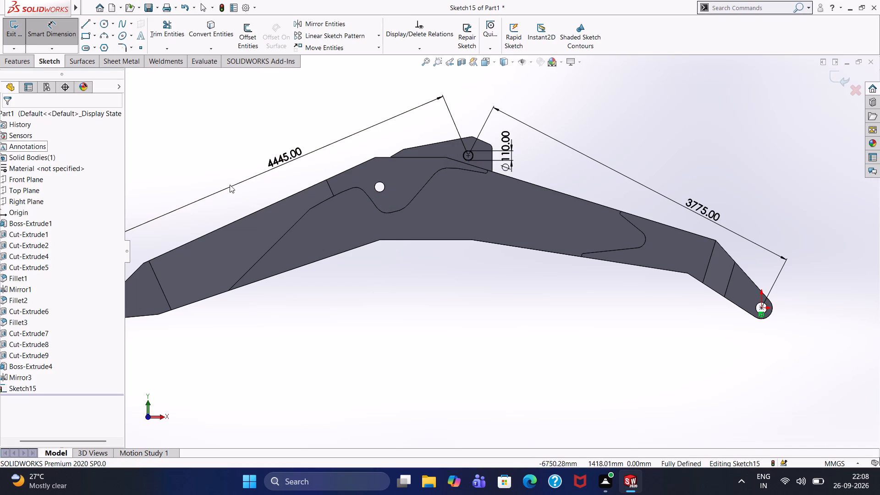
Cut the 110 mm pin hole circle with an extruded cut Through All across both top-bend brackets.
click(11, 61)
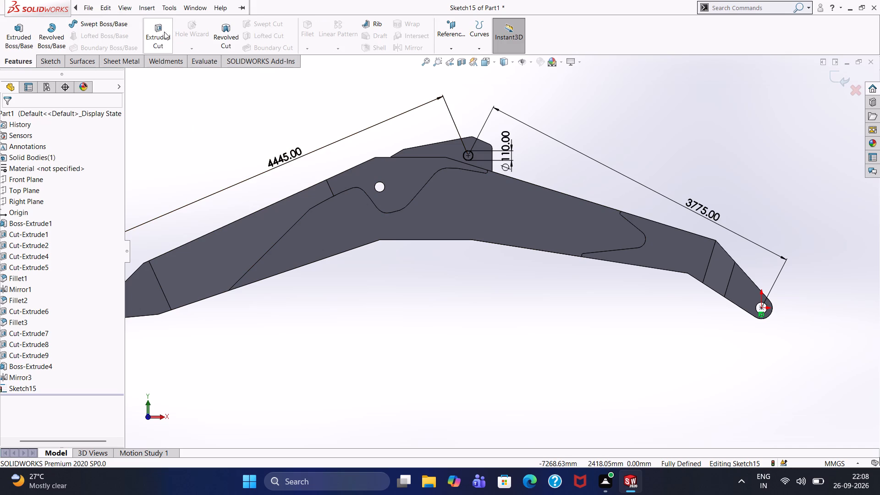
click(164, 32)
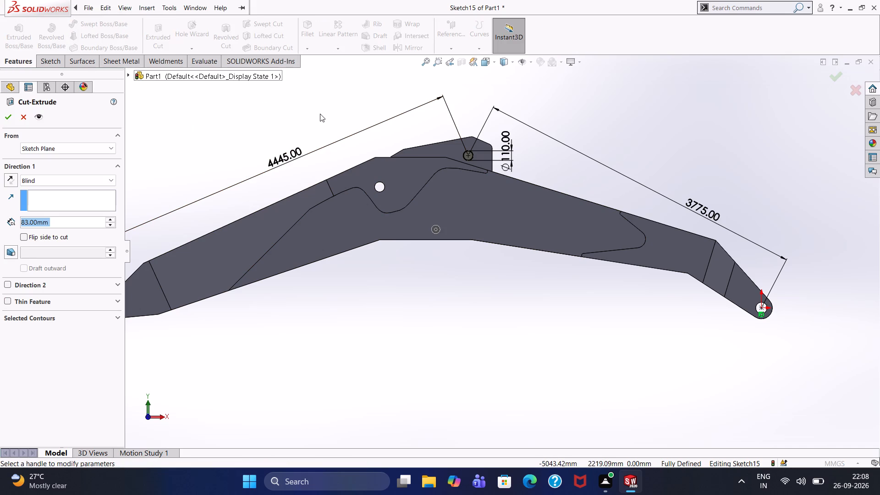
click(62, 179)
click(53, 198)
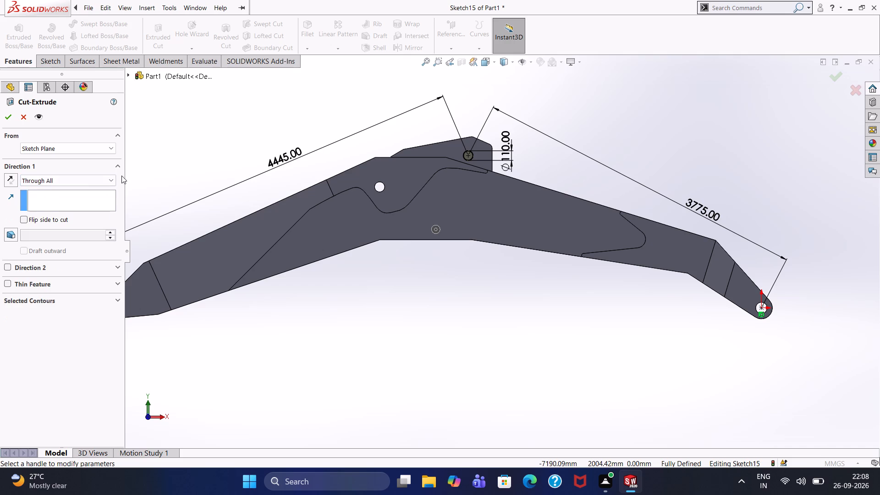
middle_drag(546, 324, 467, 368)
click(10, 116)
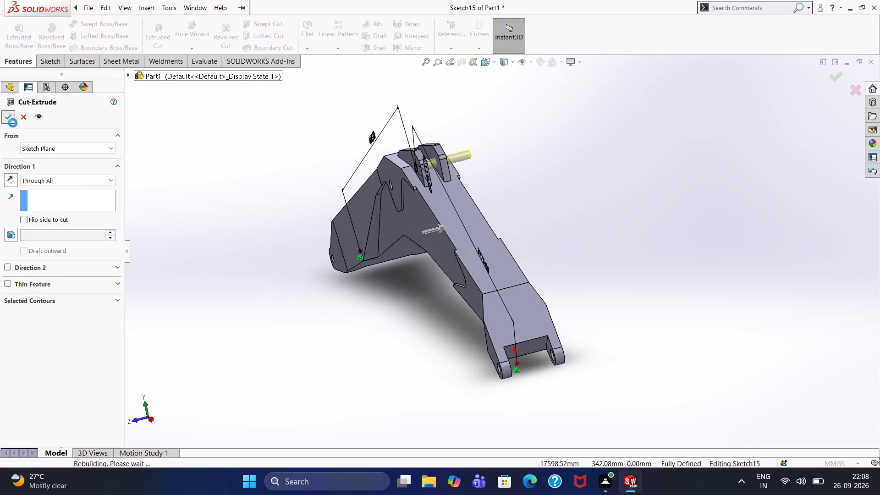
click(294, 181)
middle_drag(295, 181, 331, 176)
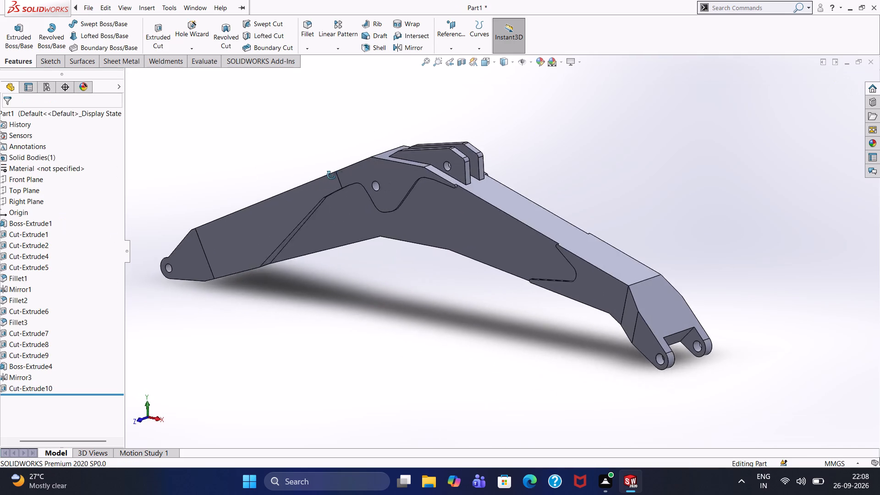
middle_drag(331, 176, 372, 162)
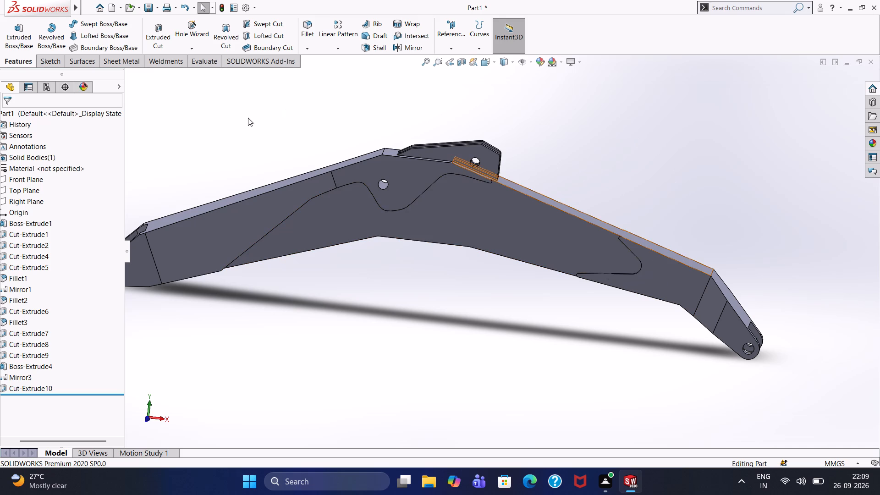
Set up a 110 mm radius fillet on the base edges at the origin-facing ends of both top-bend brackets.
click(309, 29)
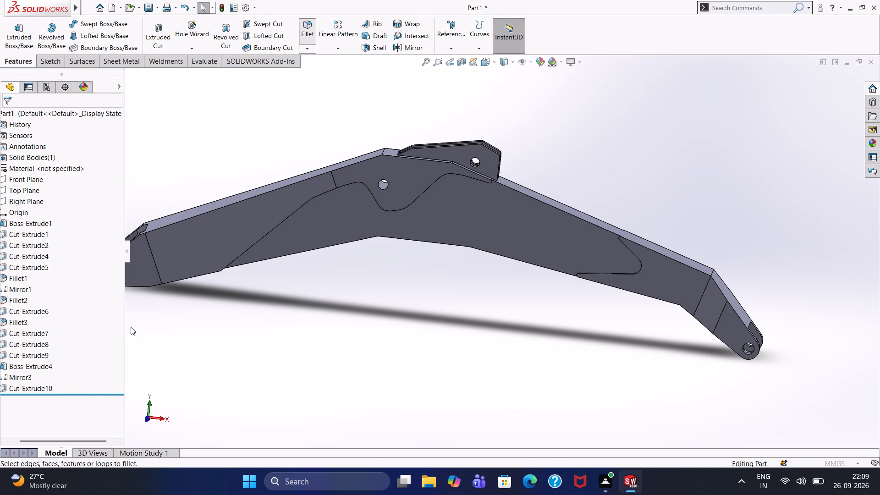
key(1)
key(1)
key(0)
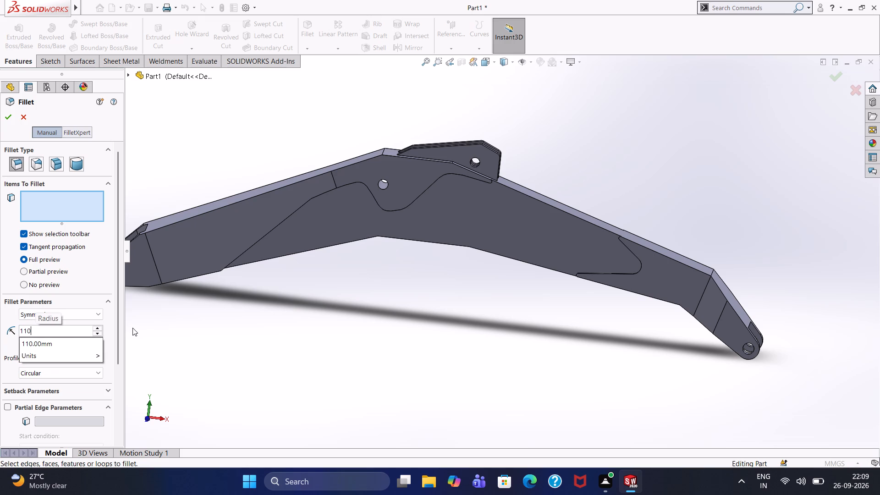
key(Return)
scroll(530, 197, up, 2)
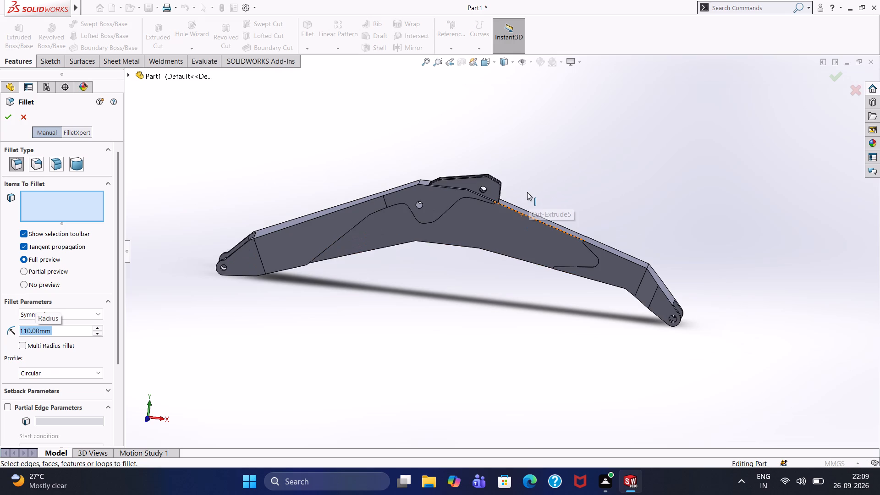
middle_drag(528, 189, 486, 220)
scroll(483, 215, up, 5)
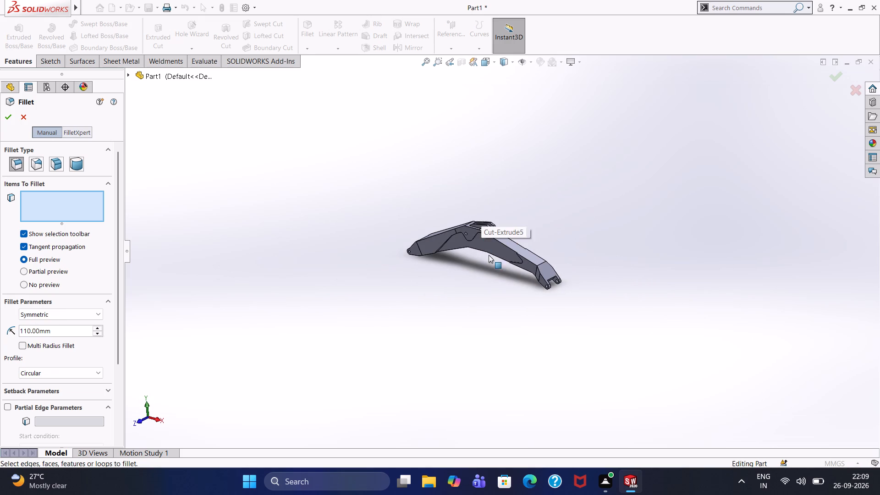
scroll(489, 256, down, 19)
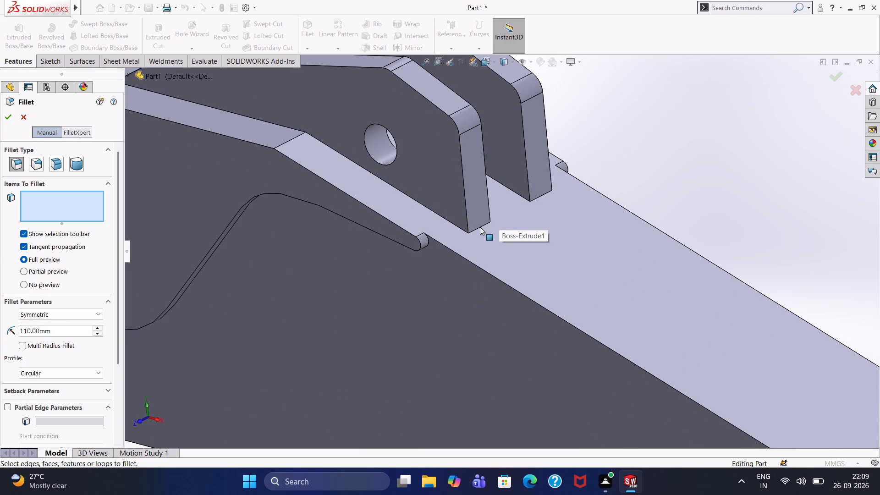
click(482, 225)
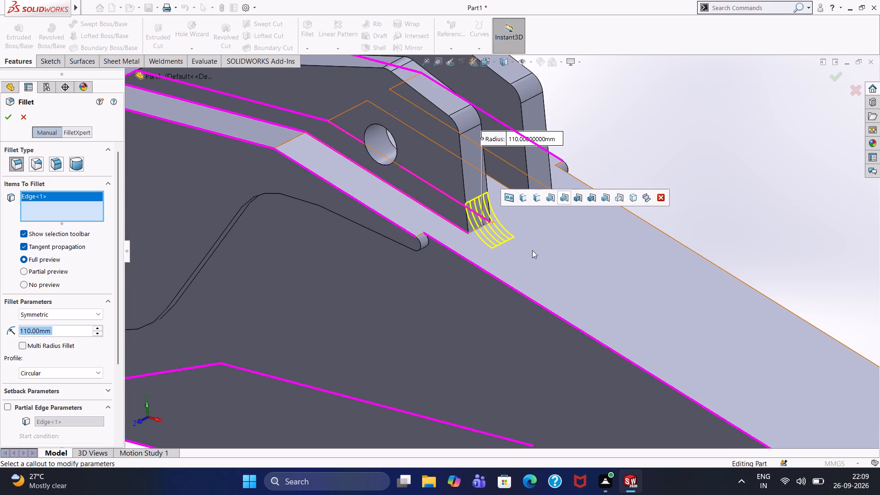
click(547, 194)
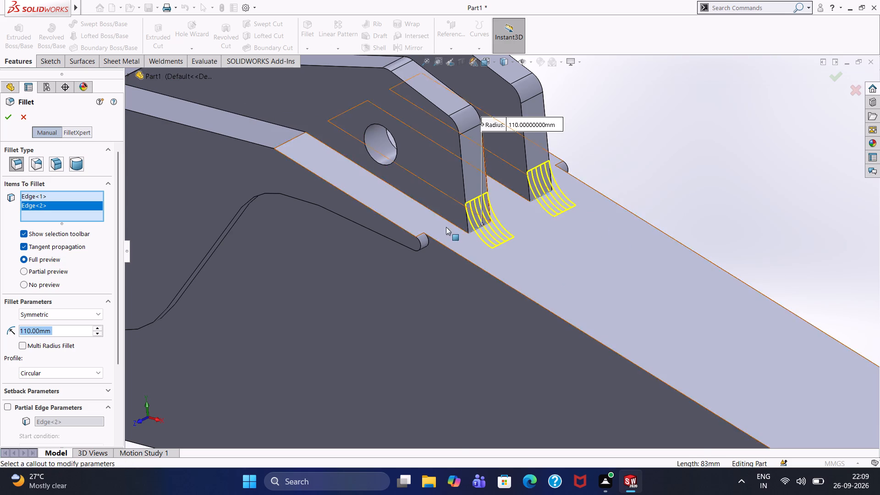
Add the base edges at the brackets' opposite ends to the 110 mm fillet and apply it to those four edges only.
scroll(423, 182, up, 6)
middle_drag(312, 140, 358, 206)
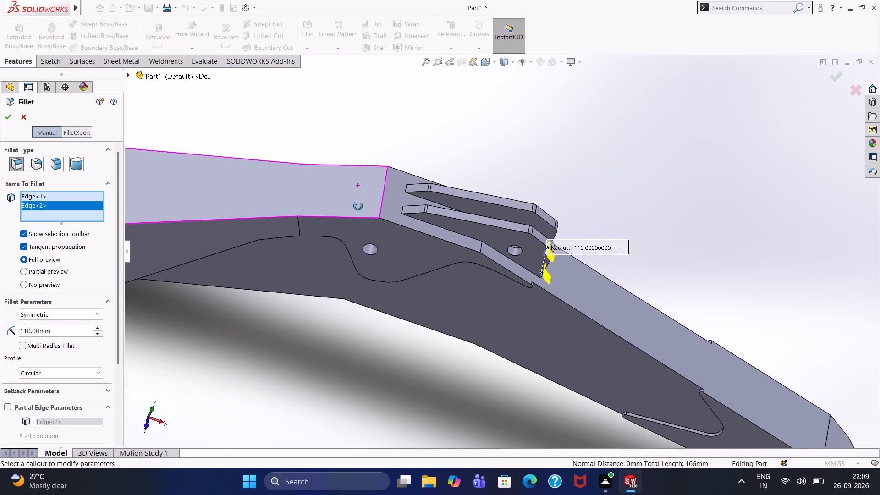
middle_drag(358, 206, 376, 230)
scroll(403, 214, down, 7)
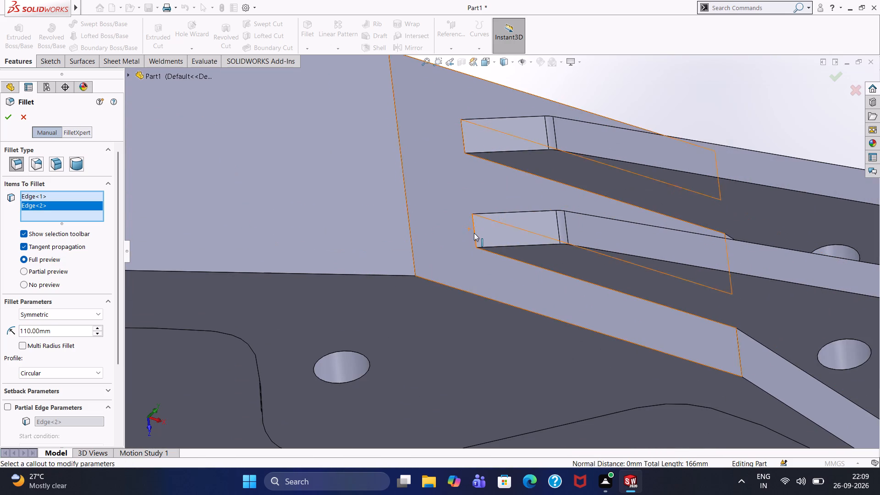
click(474, 233)
click(463, 143)
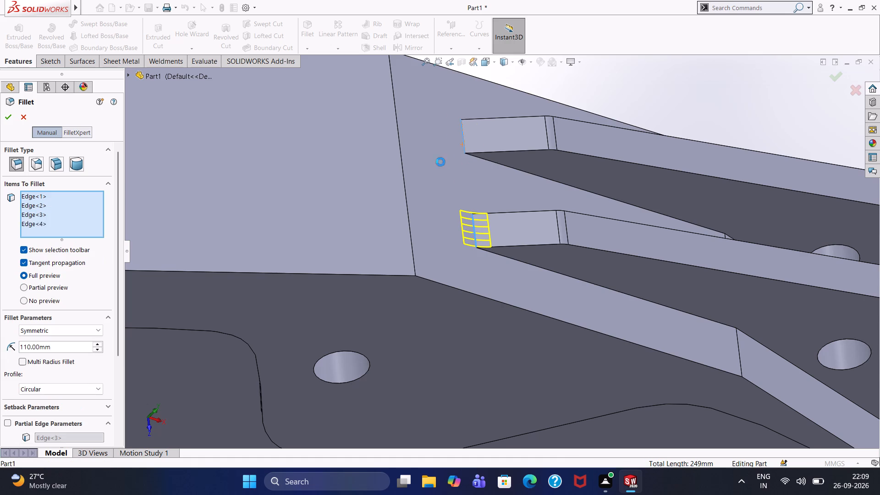
click(406, 210)
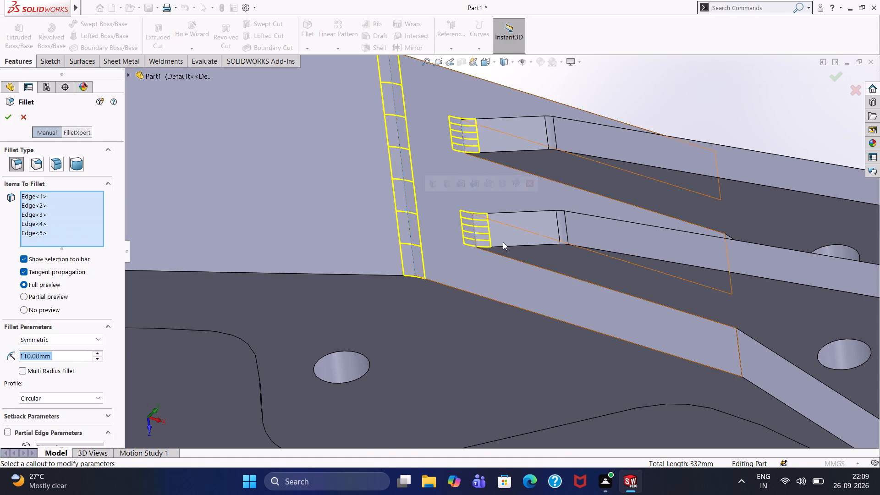
scroll(511, 241, up, 4)
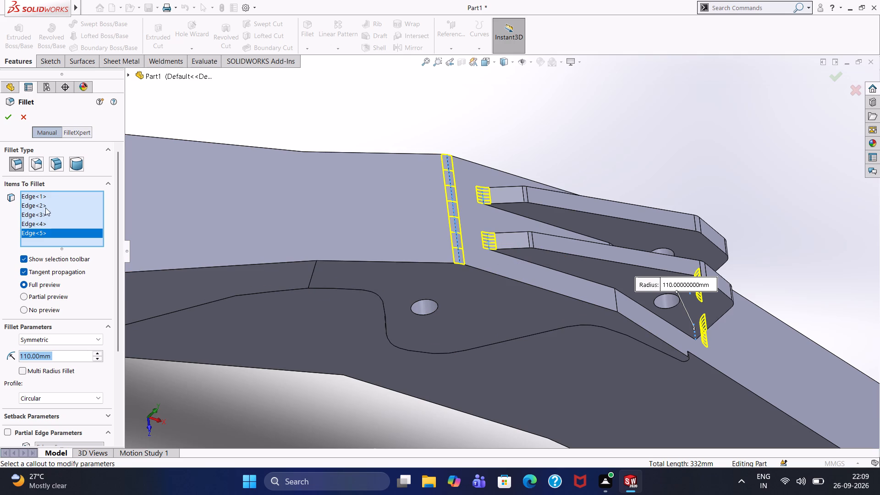
right_click(51, 229)
click(78, 249)
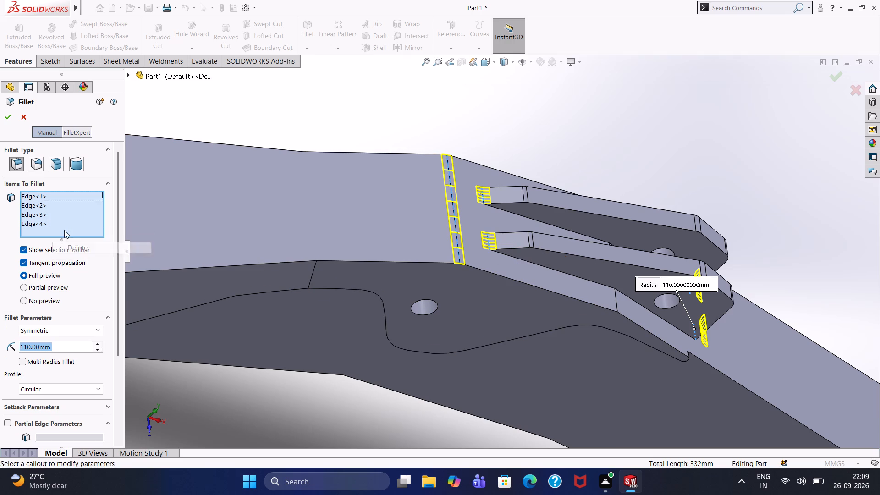
click(7, 119)
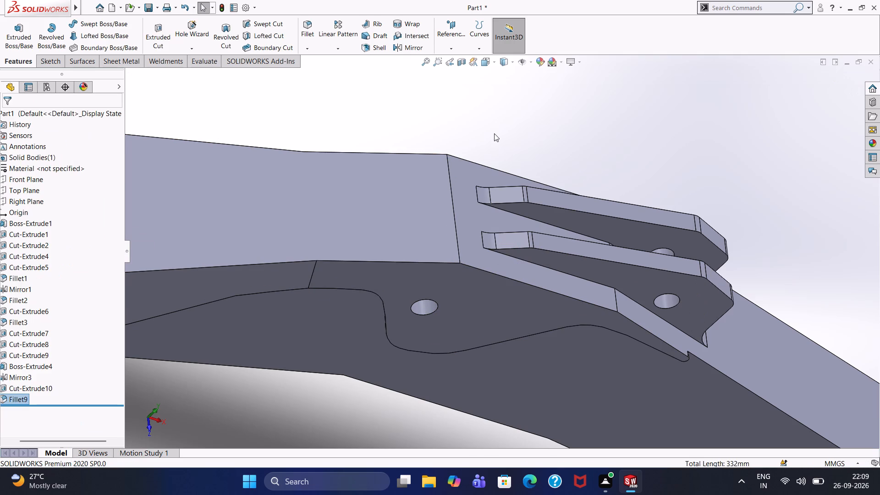
click(494, 133)
Open a new sketch on the arm's recessed side face and view it face-on.
scroll(598, 165, up, 2)
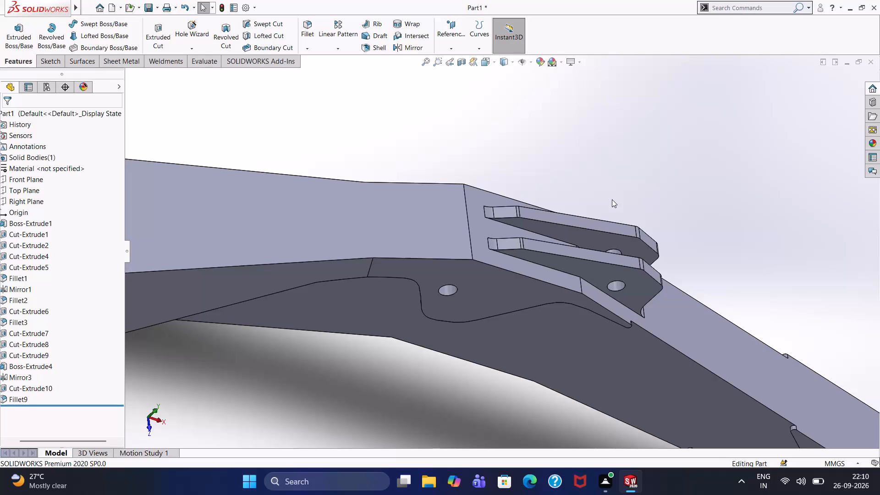
scroll(346, 237, up, 3)
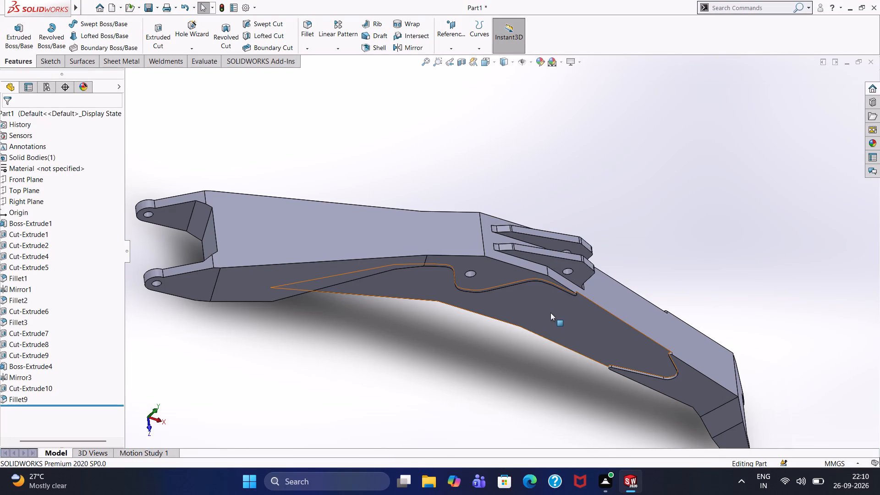
click(550, 313)
click(588, 283)
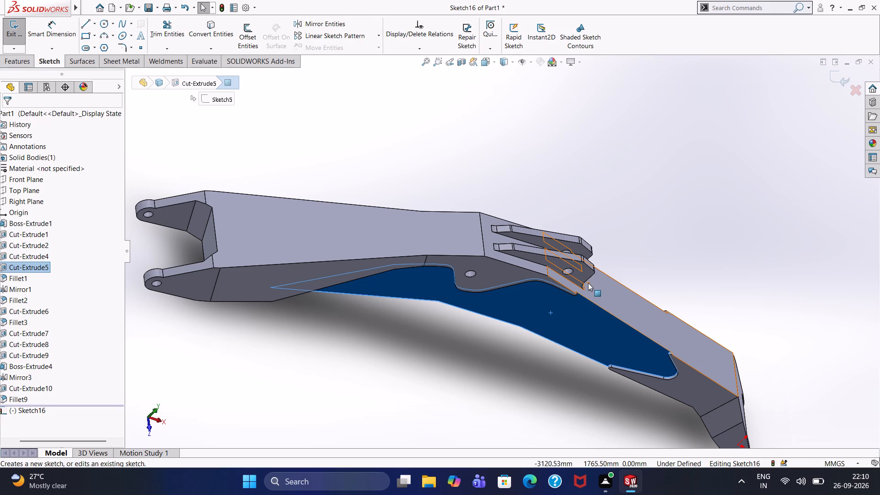
key(ctrl+8)
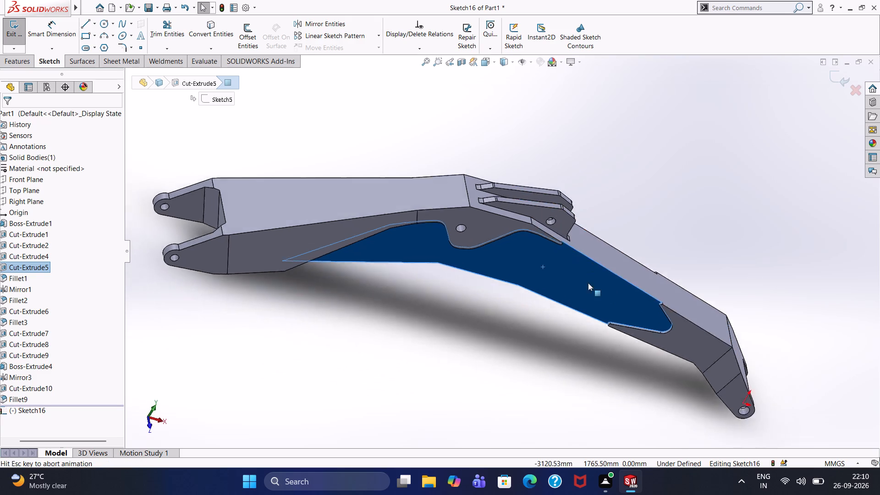
click(587, 200)
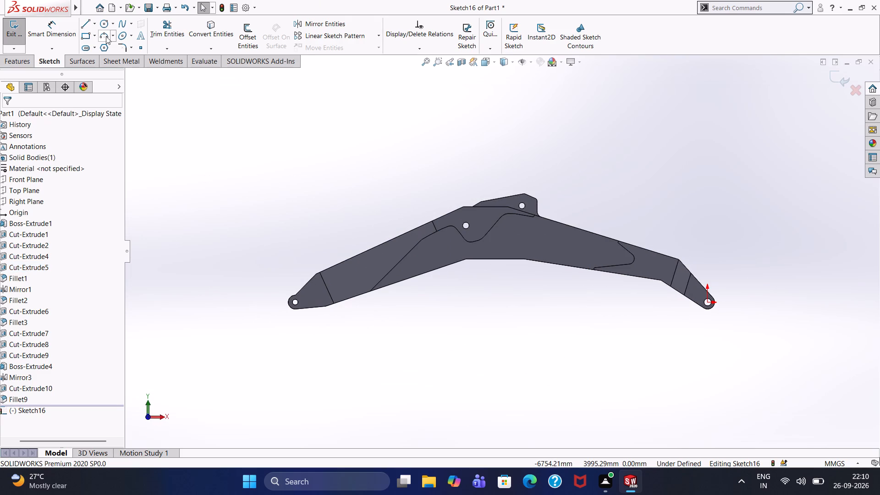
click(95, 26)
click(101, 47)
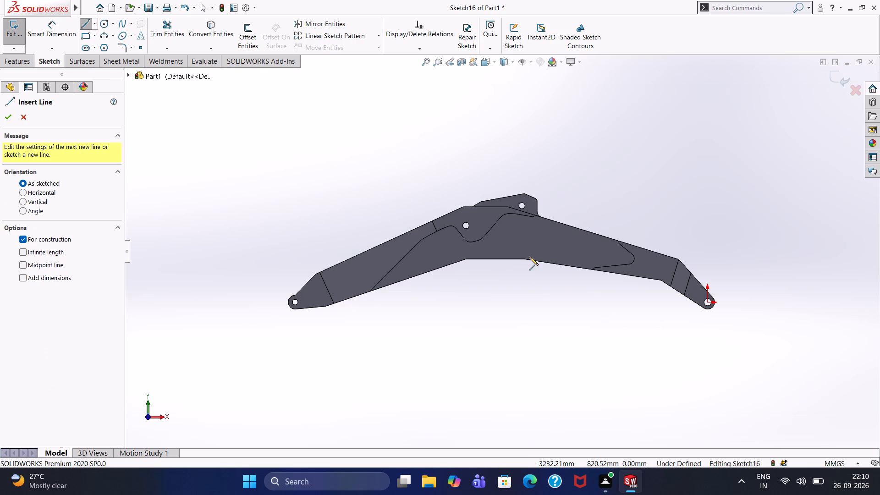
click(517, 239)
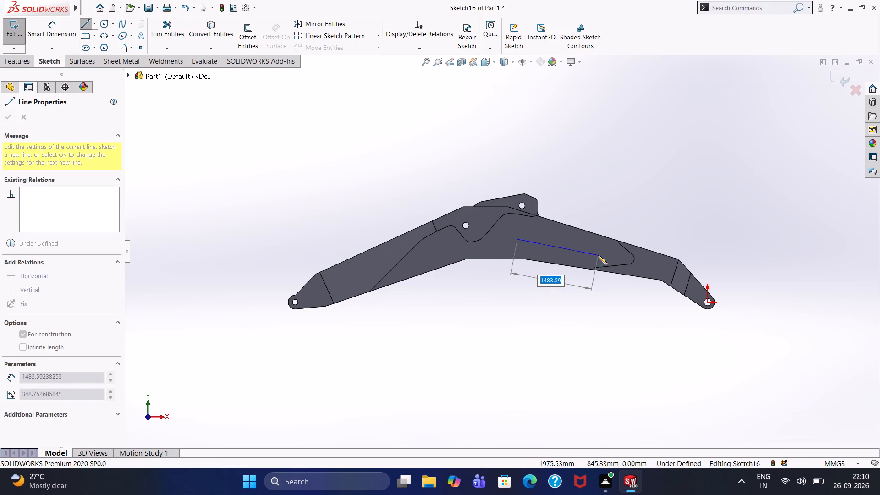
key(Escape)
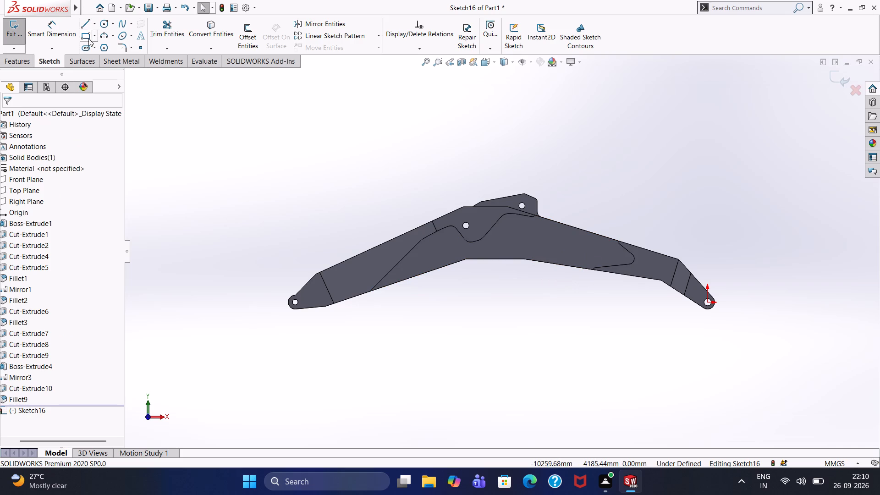
Draw a sloping construction centerline about 1622 mm long on the recessed side face, between the top bend and the recess's origin-side end.
click(93, 25)
click(104, 46)
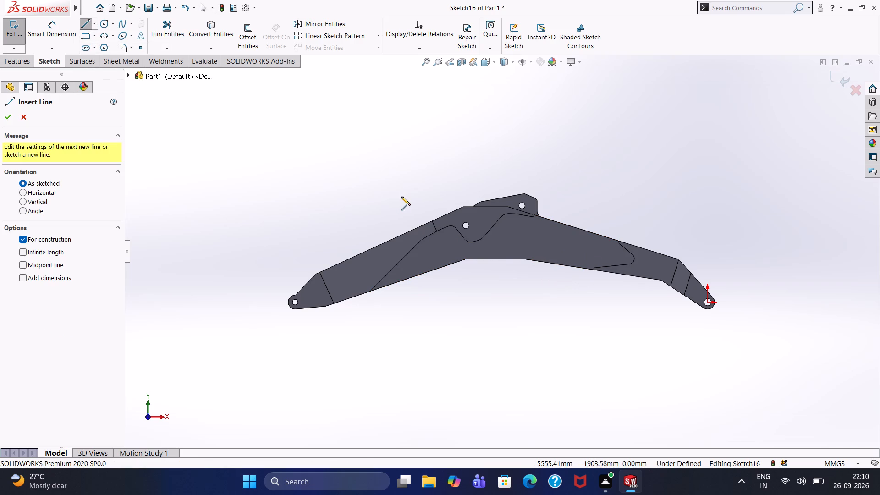
click(524, 236)
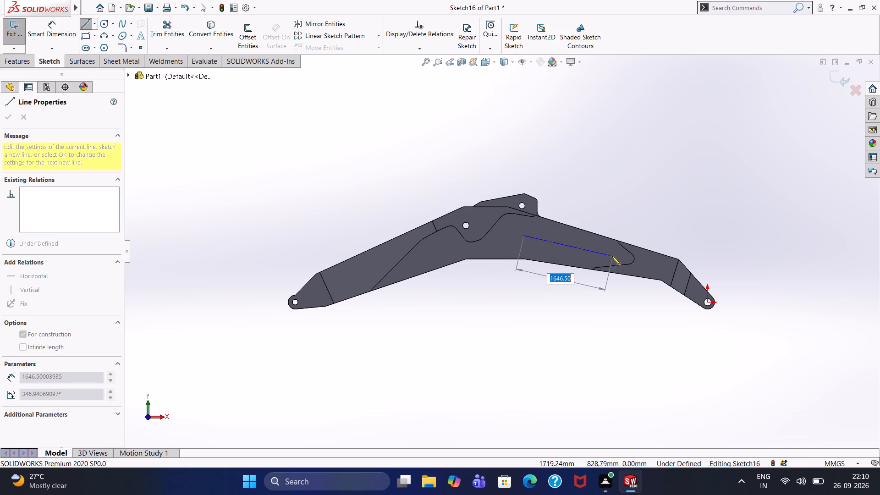
click(611, 256)
right_click(604, 192)
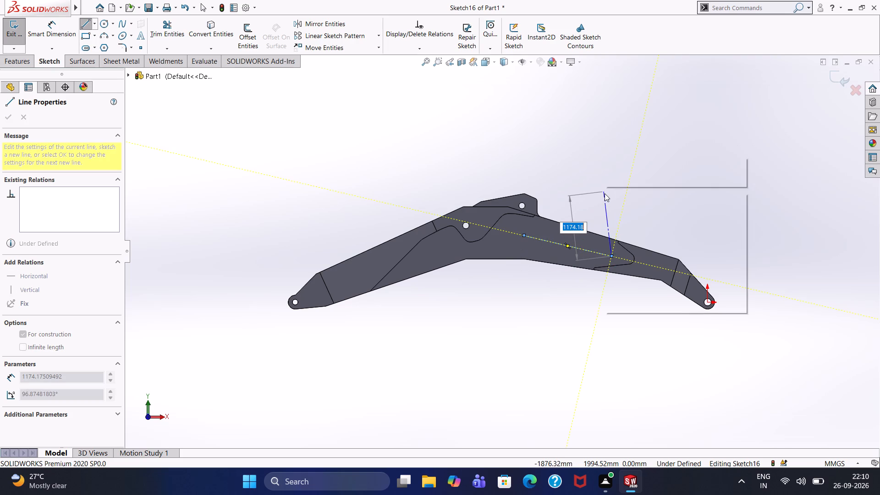
click(605, 193)
right_click(609, 199)
click(617, 209)
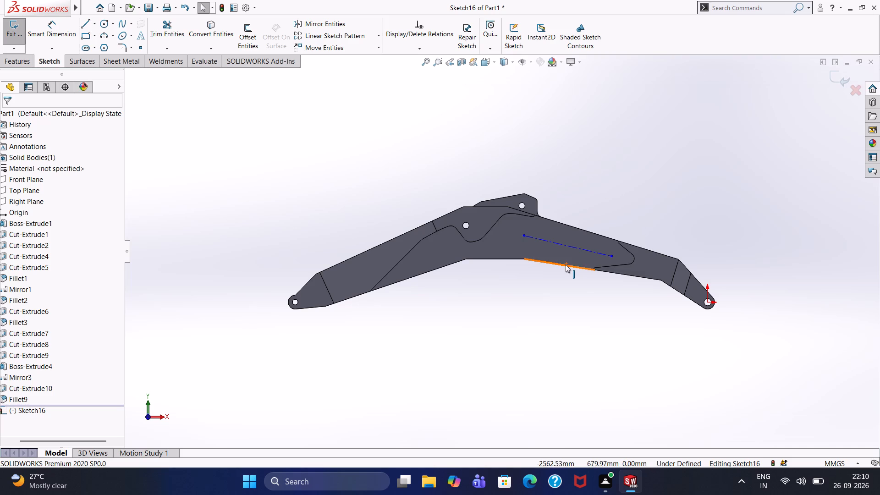
Move the construction centerline slightly toward the arm's lower edge.
drag(557, 243, 557, 246)
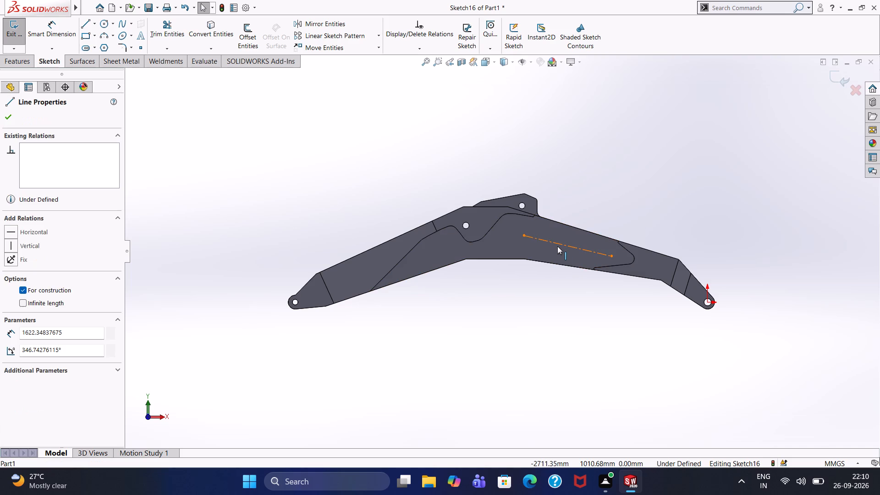
drag(557, 246, 537, 245)
click(561, 180)
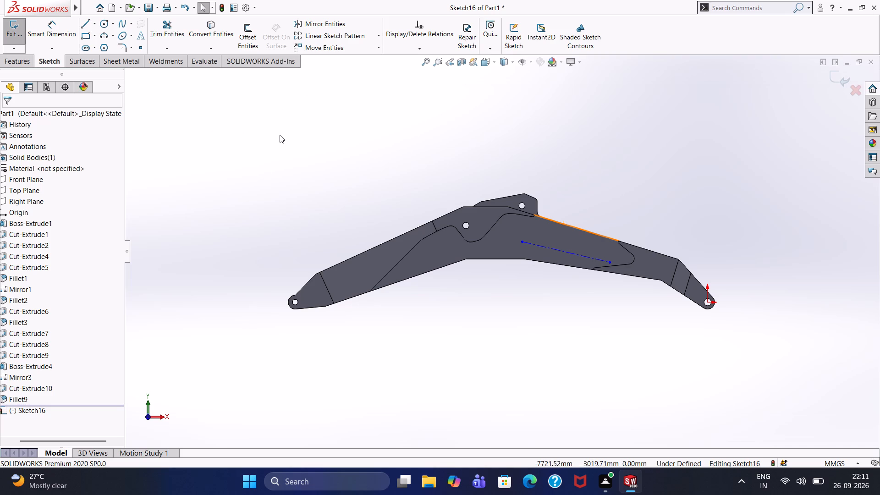
Start a sketch text reading BENZ and turn off the document font for it.
click(142, 40)
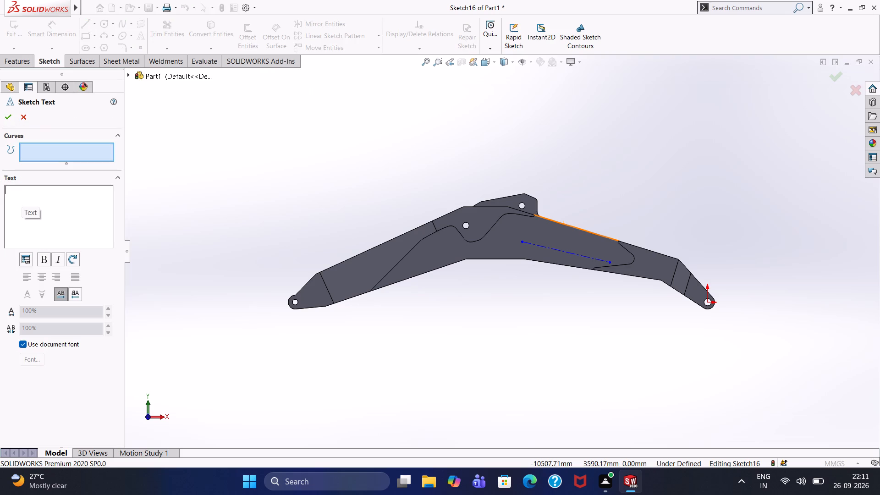
text(Be)
key(BackSpace)
key(BackSpace)
text(BE)
text(NX)
key(BackSpace)
key(z)
scroll(66, 336, down, 5)
click(20, 341)
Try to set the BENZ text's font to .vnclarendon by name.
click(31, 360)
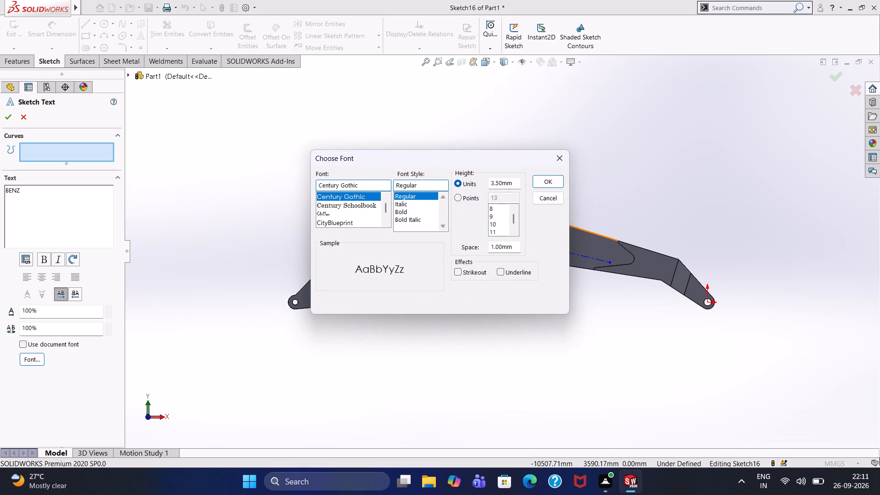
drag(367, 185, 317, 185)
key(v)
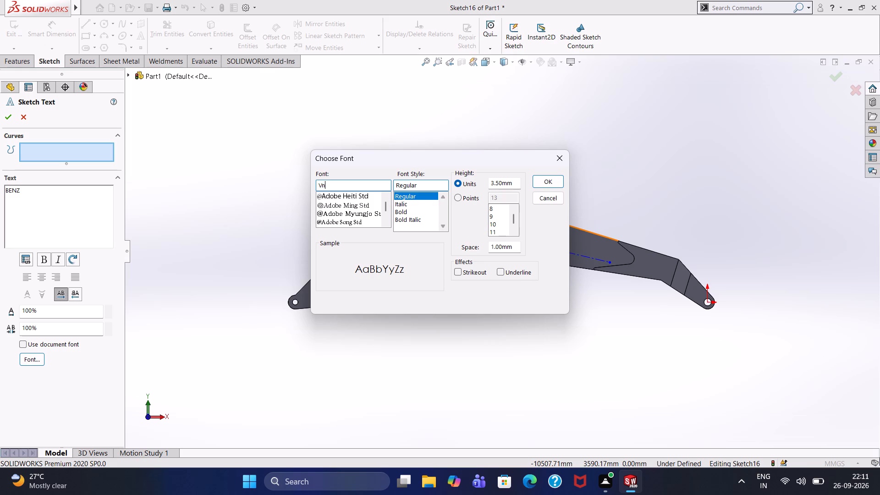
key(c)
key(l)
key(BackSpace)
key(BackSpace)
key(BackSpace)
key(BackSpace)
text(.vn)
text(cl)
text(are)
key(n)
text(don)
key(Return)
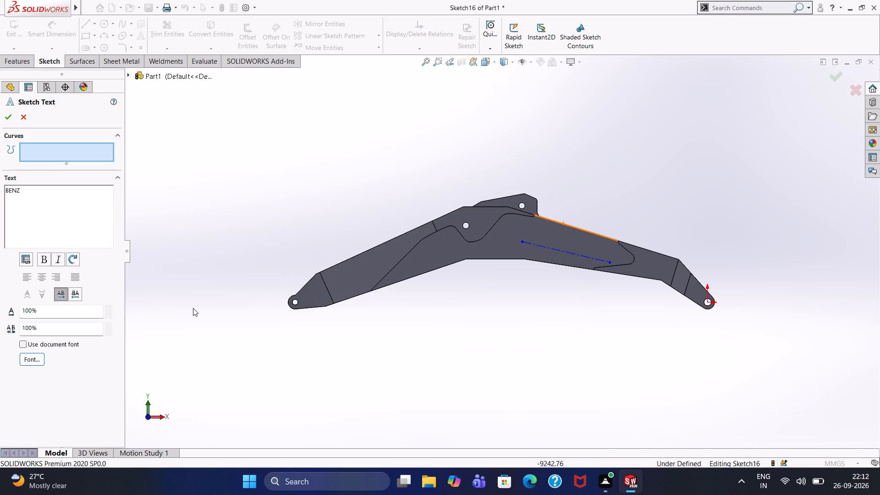
Set the BENZ text's font to Verdana, Bold, with a height of 300 mm.
click(34, 357)
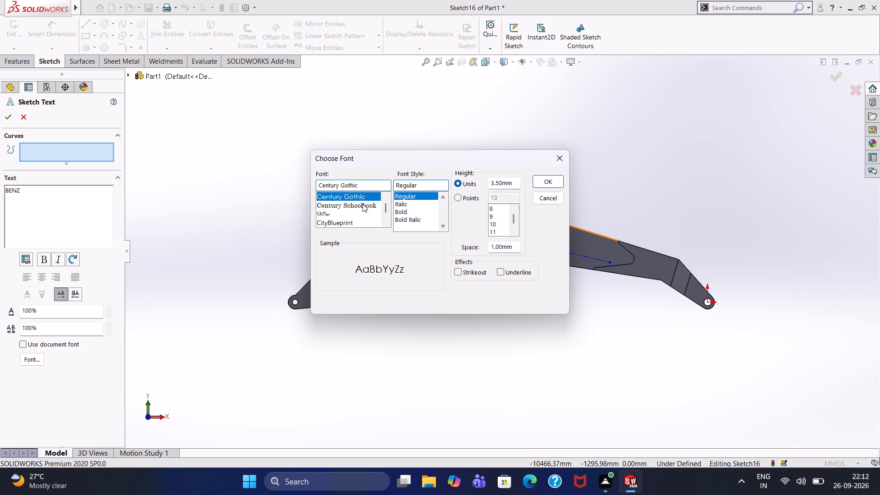
scroll(363, 204, down, 20)
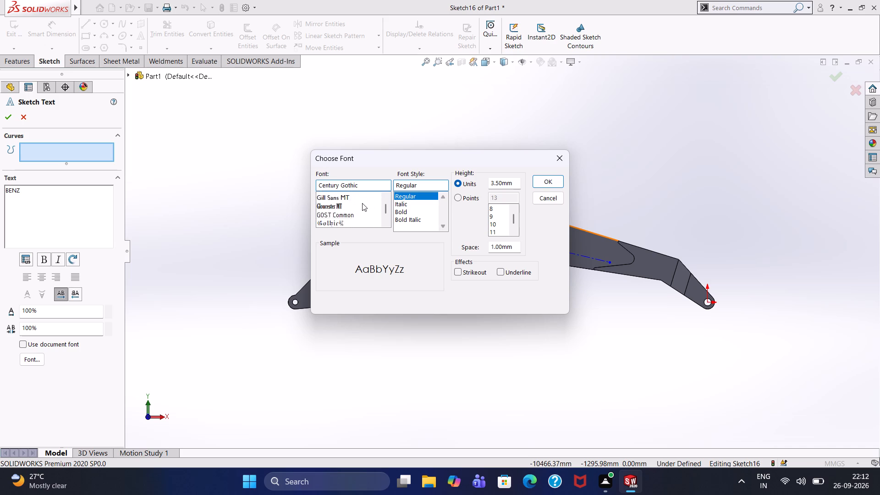
scroll(362, 203, down, 15)
scroll(363, 203, down, 7)
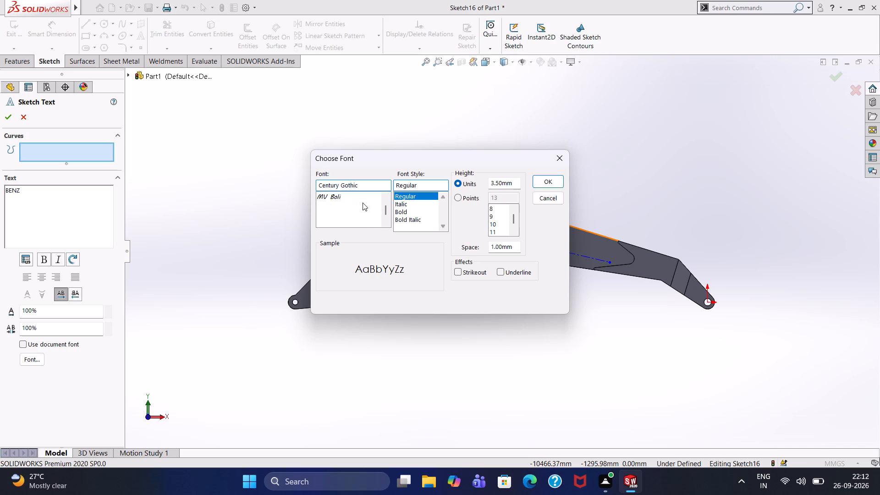
scroll(363, 203, down, 15)
scroll(363, 203, down, 10)
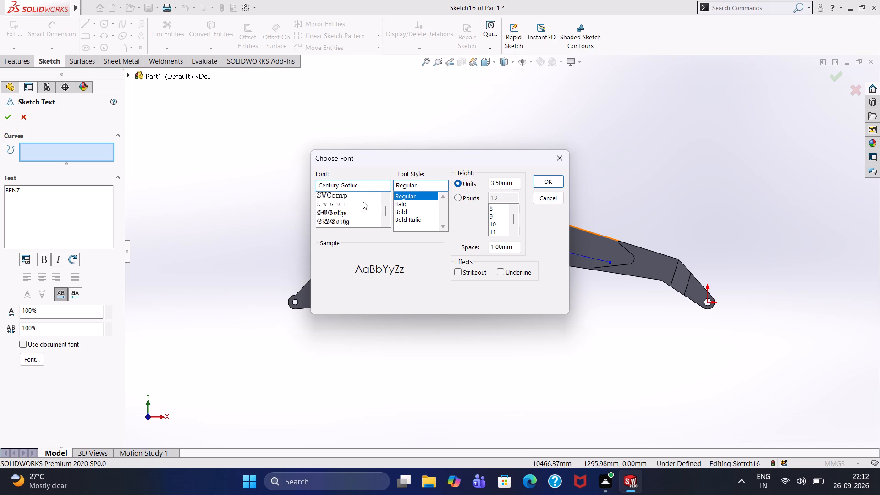
scroll(341, 211, down, 13)
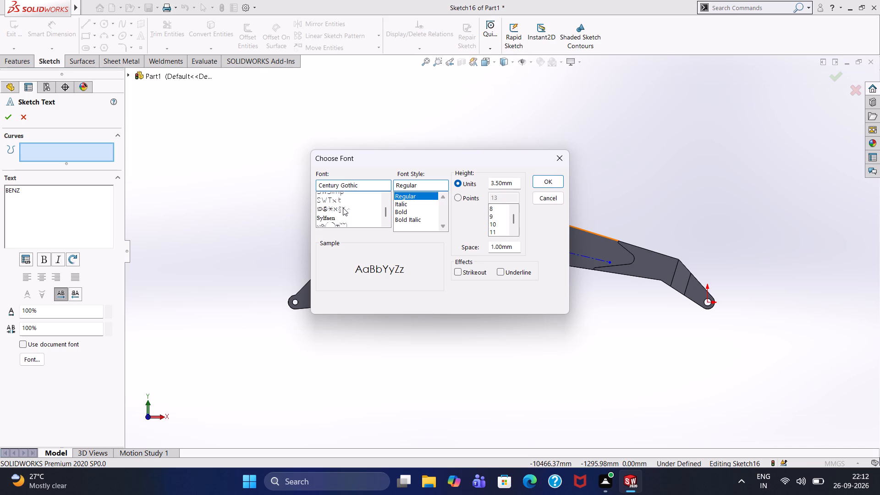
scroll(343, 208, down, 12)
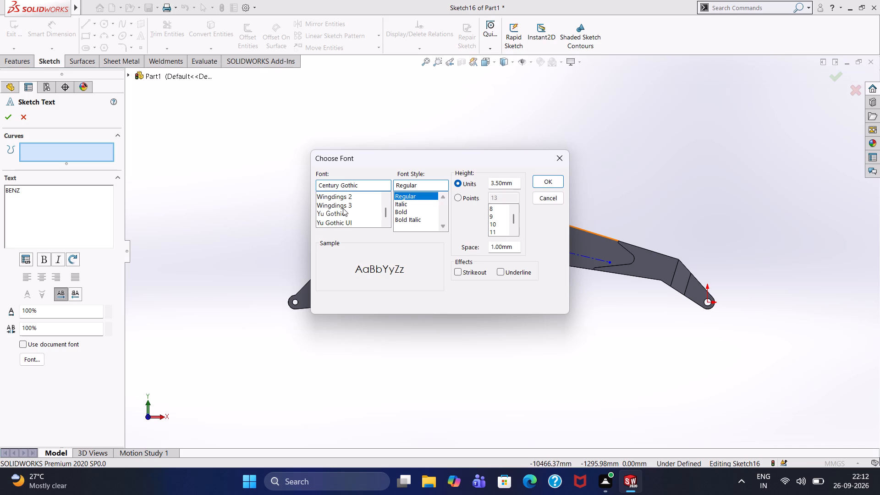
scroll(343, 208, up, 3)
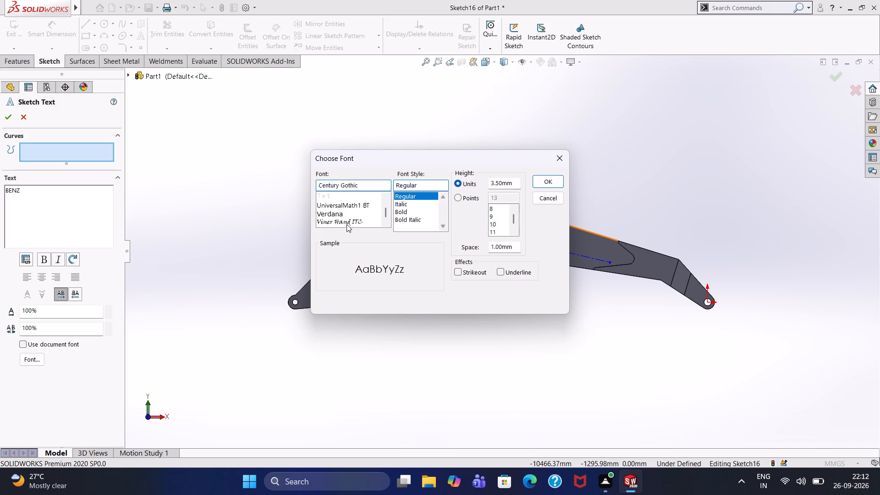
scroll(351, 213, down, 1)
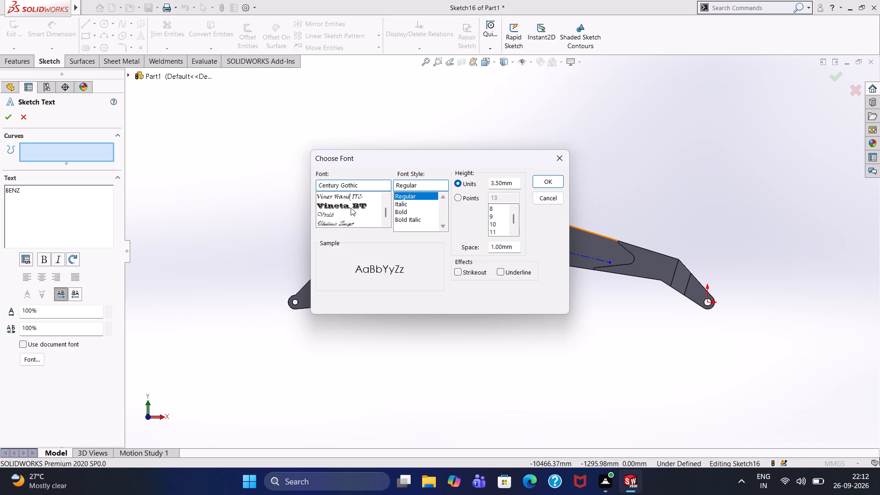
scroll(351, 208, up, 1)
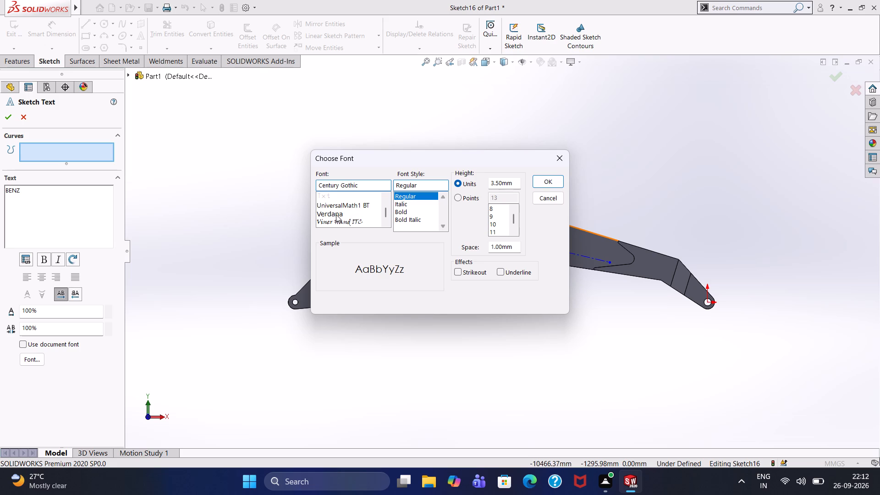
click(336, 214)
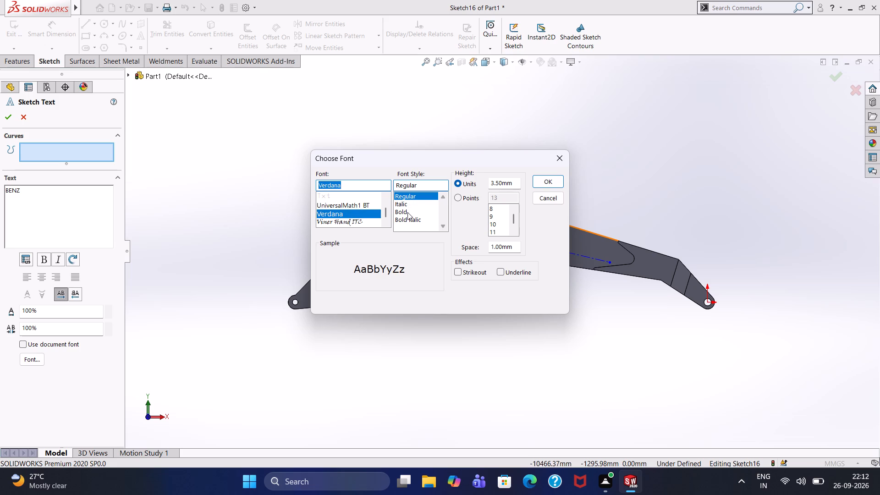
click(407, 212)
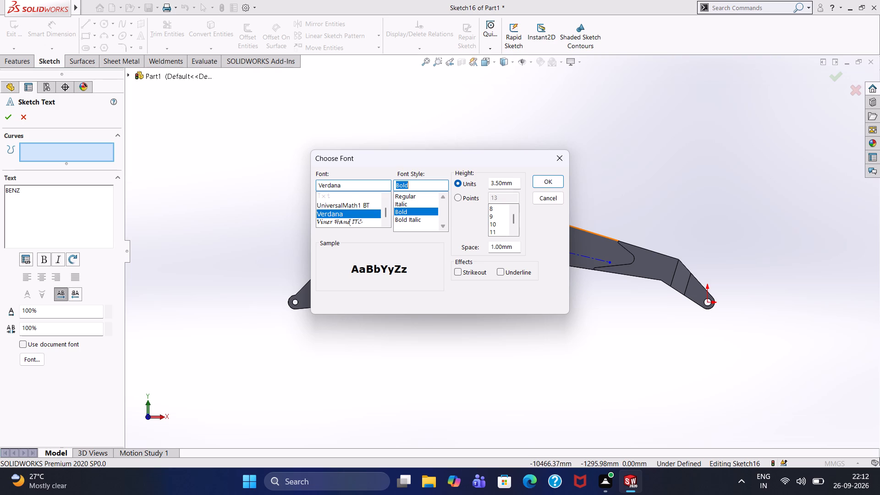
drag(514, 180, 478, 182)
text(300)
key(Return)
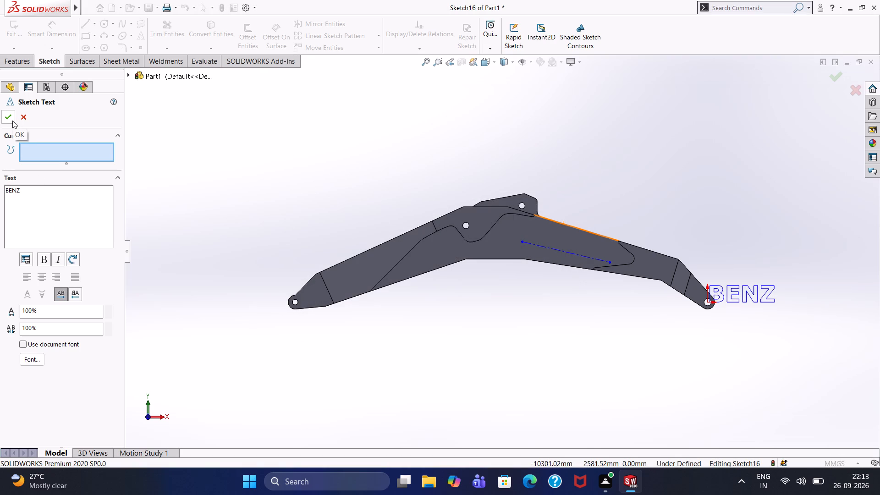
Place the BENZ text along the sloping construction centerline on the recessed side face.
click(37, 151)
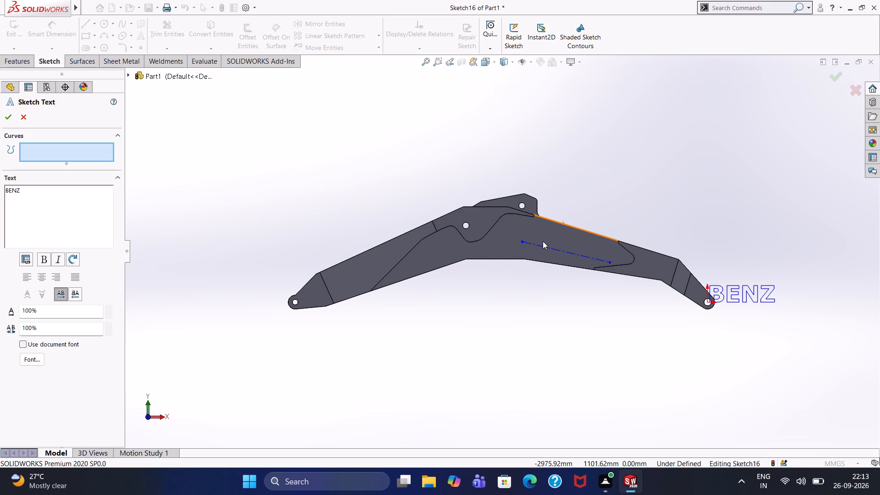
click(541, 244)
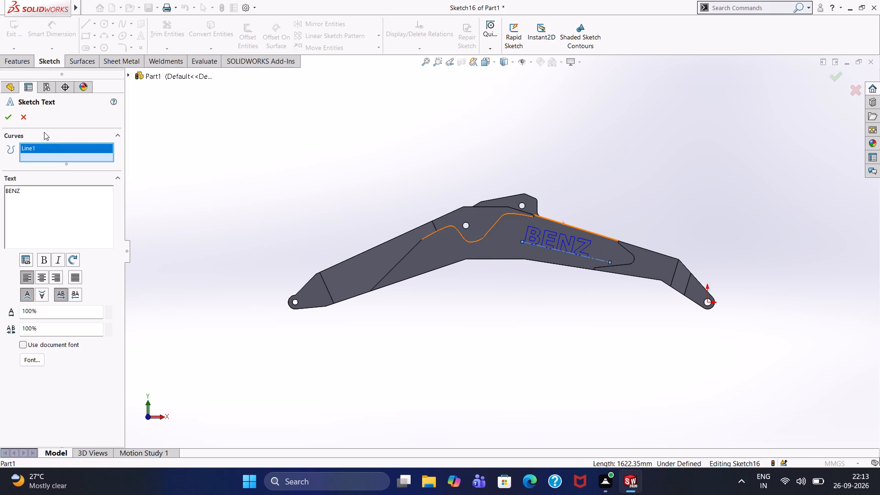
Accept the sketch text BENZ along the construction line on the boom's recessed side face.
click(7, 117)
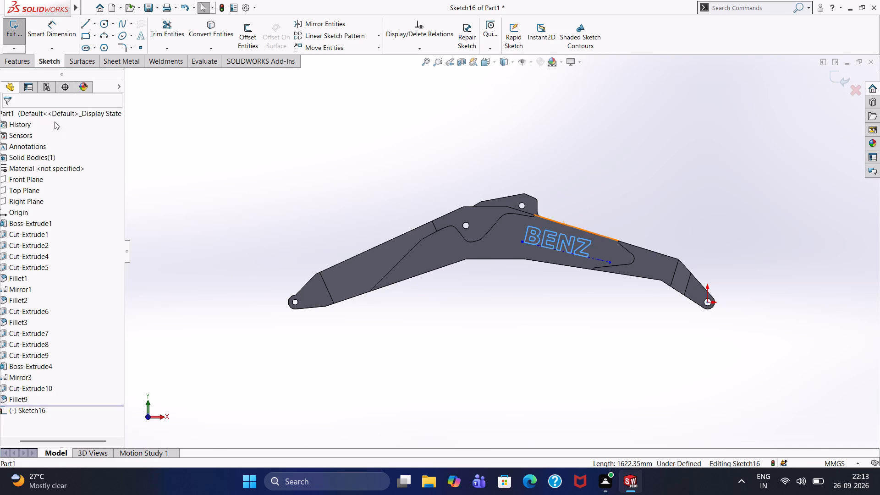
Extrude the BENZ text sketch as a blind 10 mm boss merged with the boom.
click(19, 64)
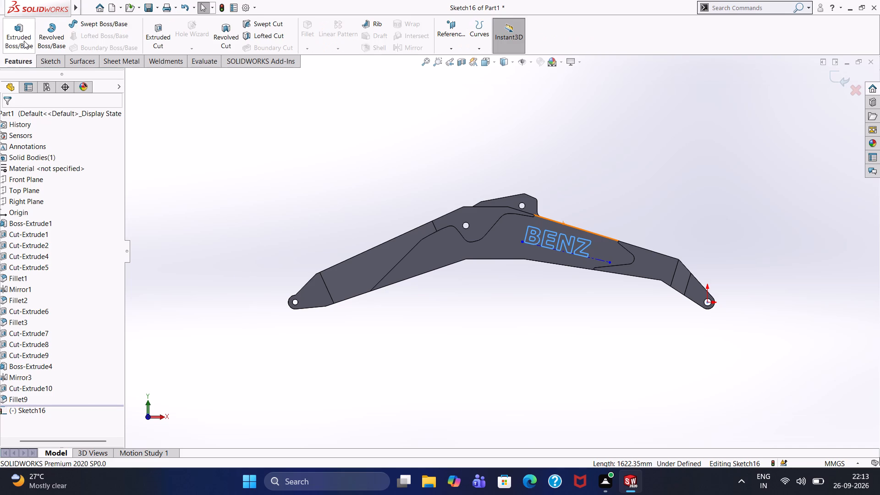
click(24, 41)
middle_drag(379, 144, 346, 174)
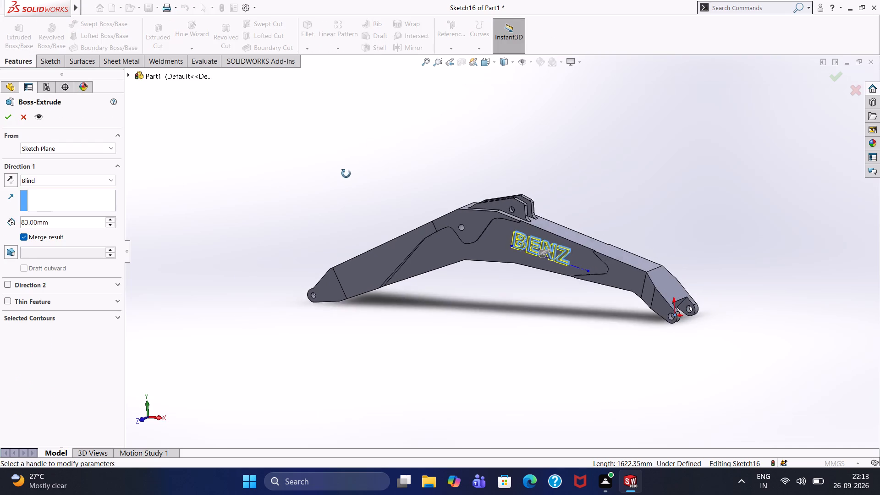
middle_drag(346, 174, 332, 184)
drag(88, 221, 24, 241)
text(10)
key(Return)
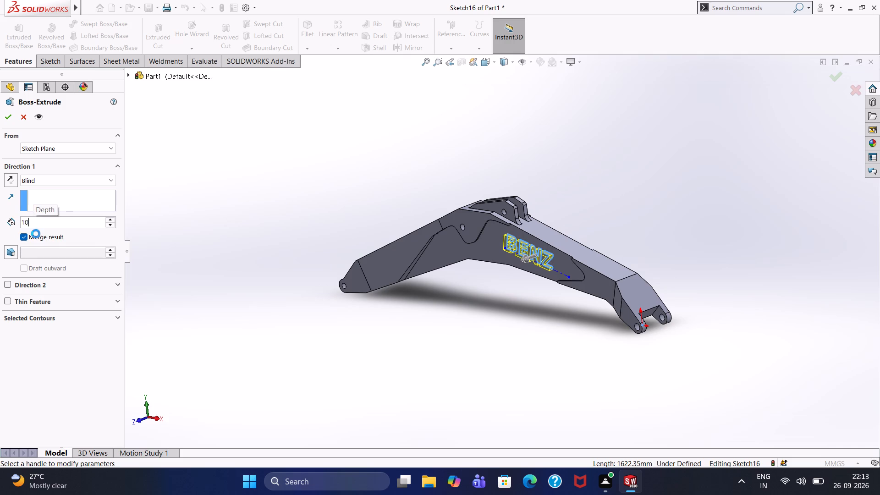
click(10, 115)
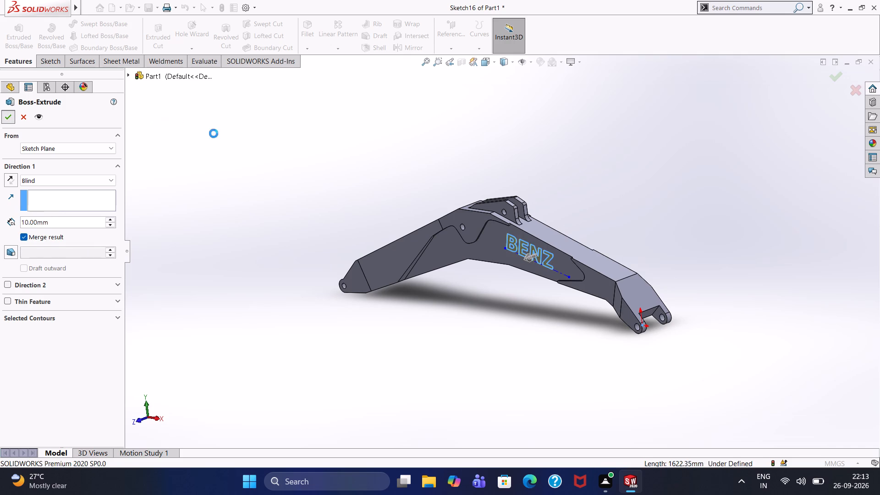
click(251, 154)
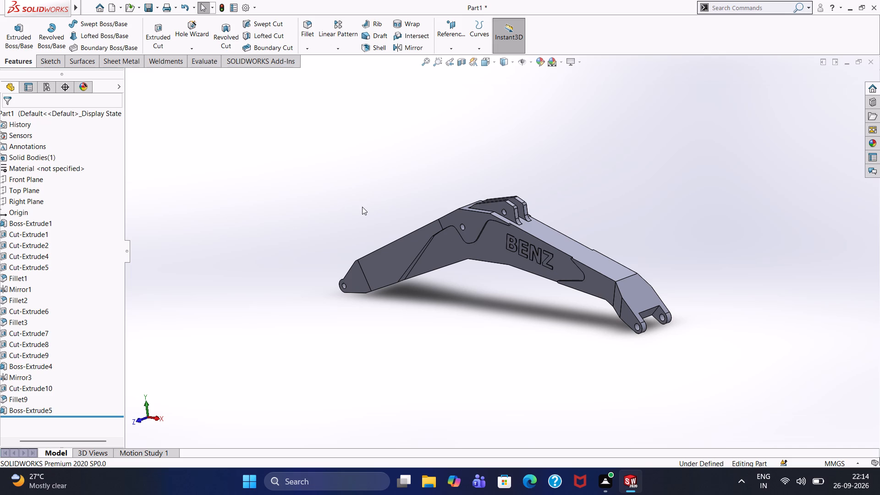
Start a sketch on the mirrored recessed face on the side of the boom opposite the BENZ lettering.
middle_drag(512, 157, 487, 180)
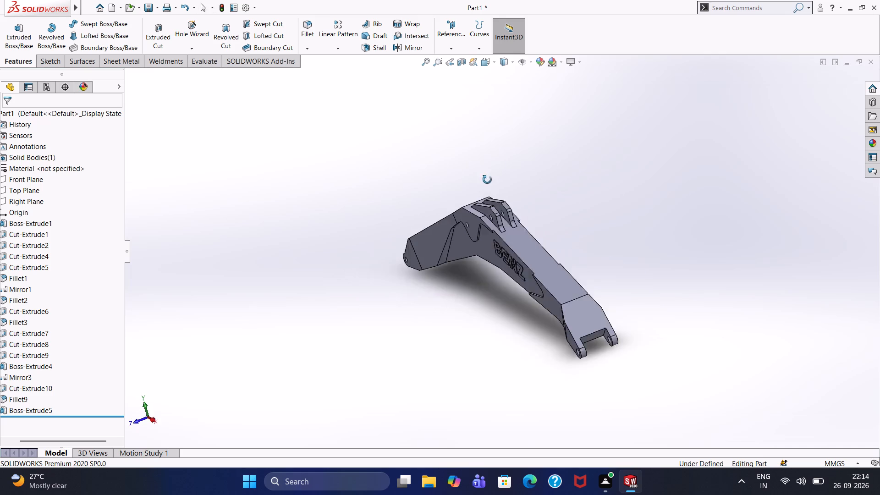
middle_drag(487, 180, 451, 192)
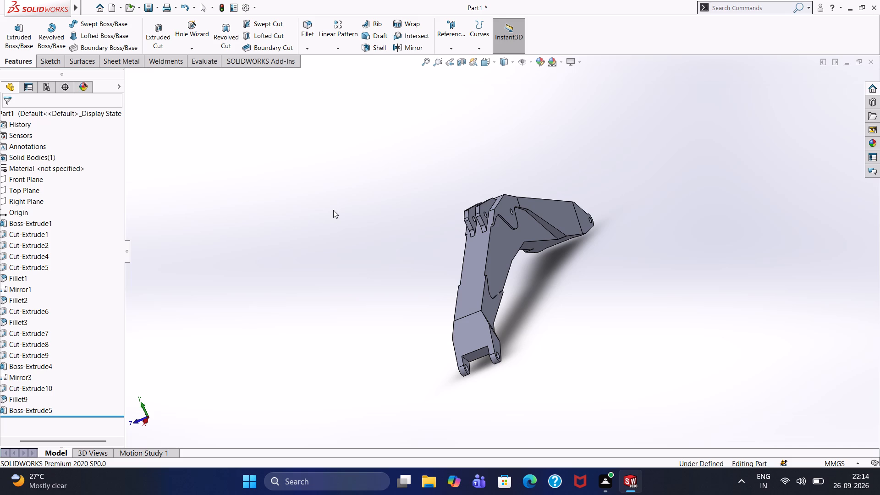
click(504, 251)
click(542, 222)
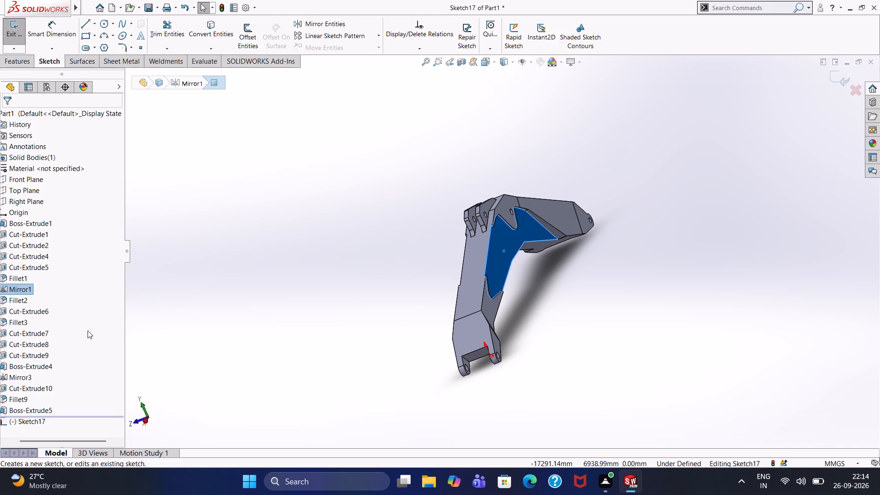
Examine the latest features in the tree, including the lettering extrusion's text sketch, and compare both sides of the boom.
scroll(14, 362, down, 4)
scroll(30, 375, up, 4)
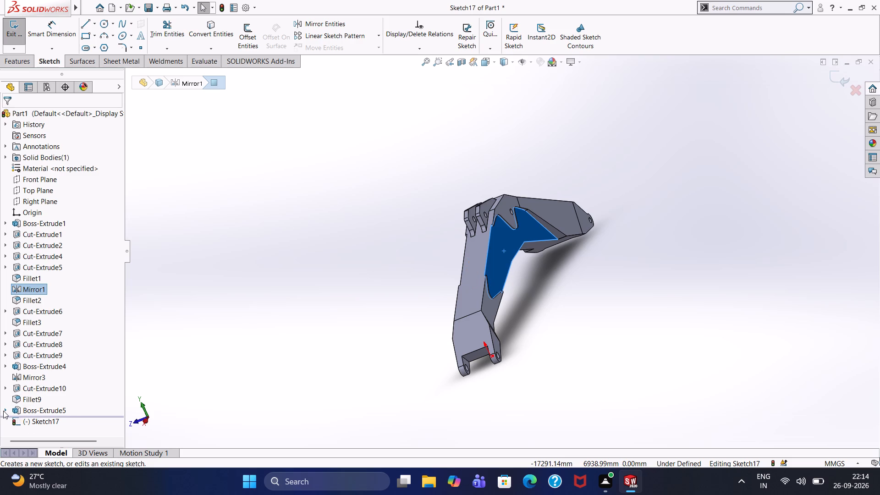
click(30, 406)
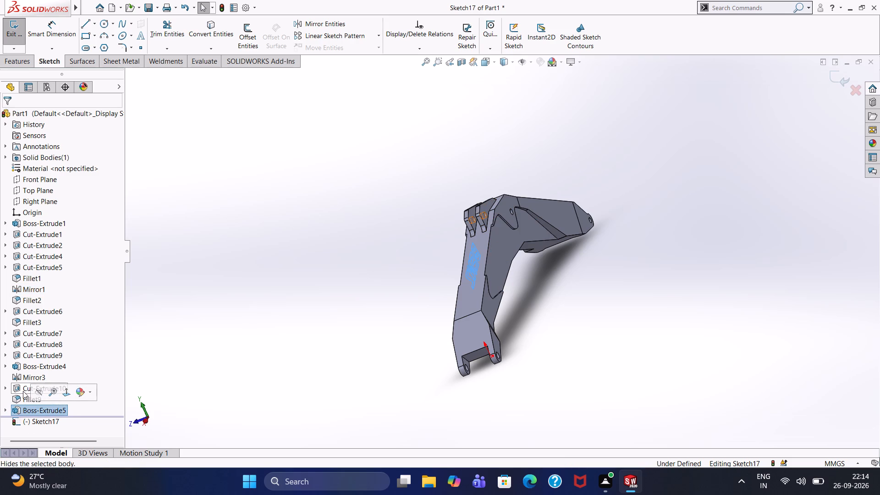
click(21, 387)
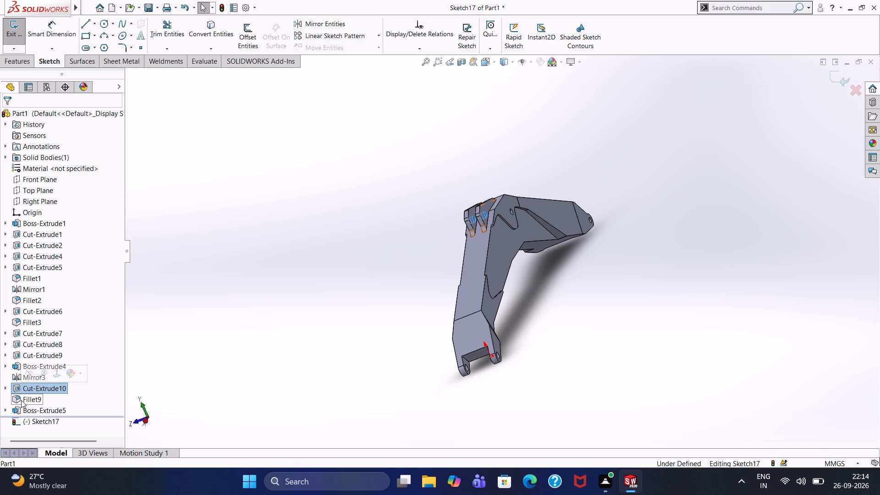
click(21, 400)
click(160, 302)
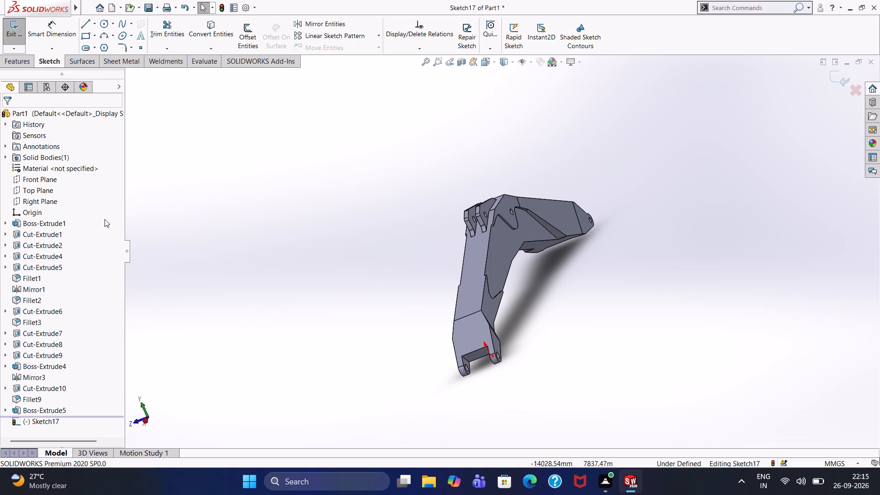
middle_drag(354, 305, 365, 303)
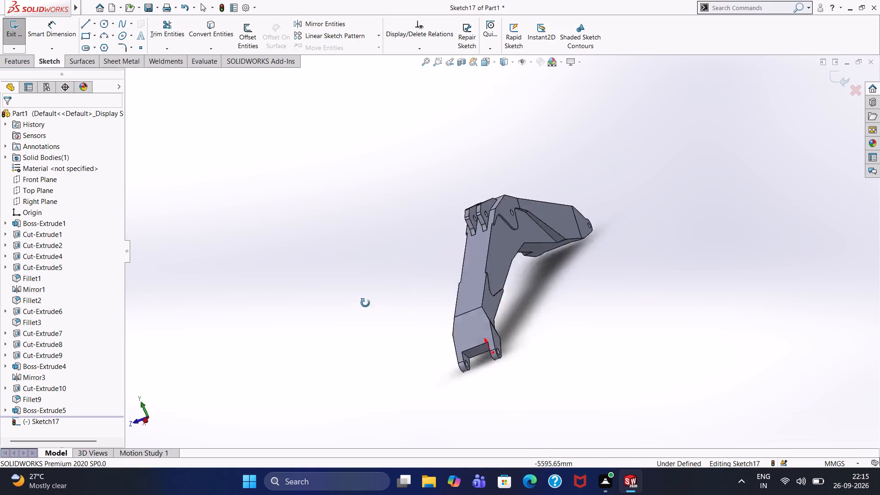
middle_drag(365, 303, 430, 291)
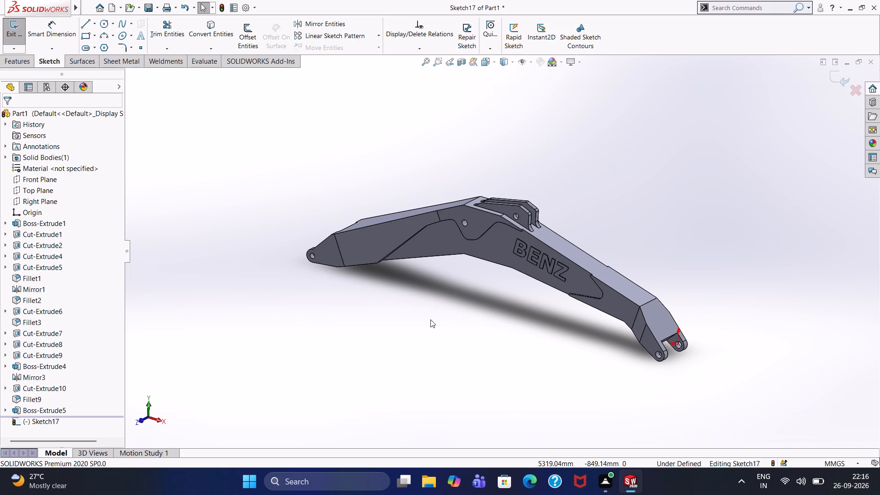
middle_drag(430, 319, 331, 322)
click(471, 264)
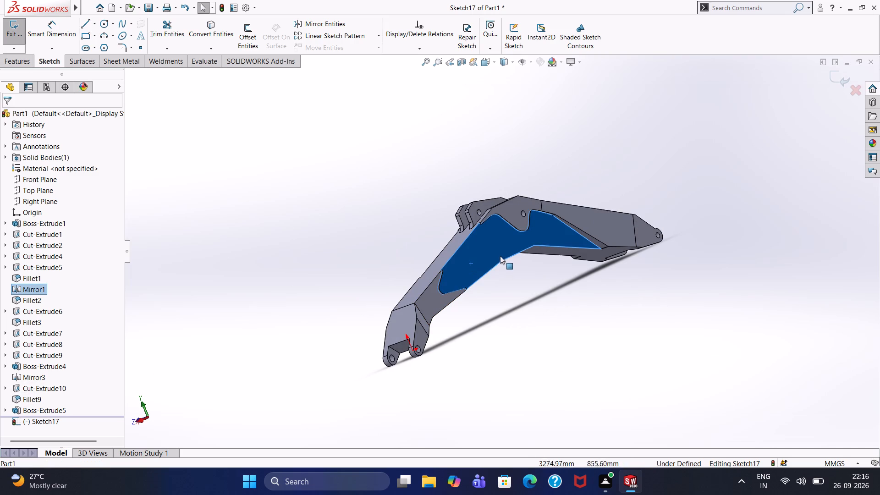
click(6, 409)
click(41, 425)
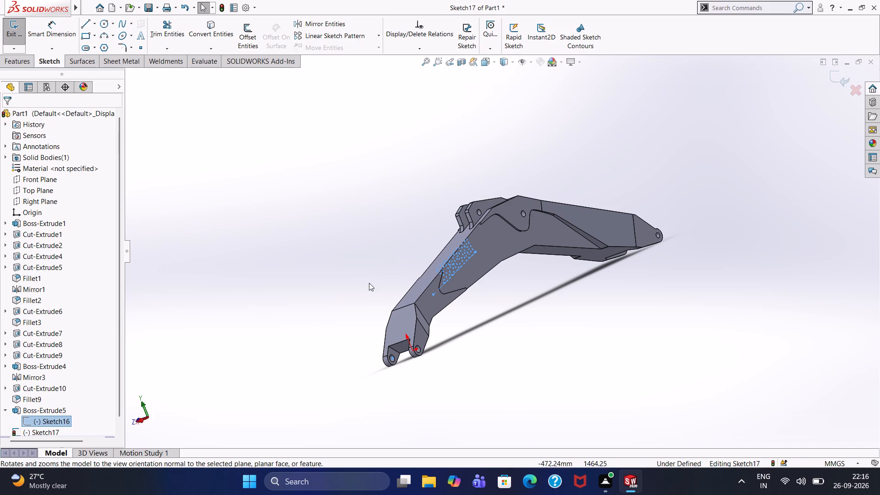
middle_drag(292, 291, 410, 275)
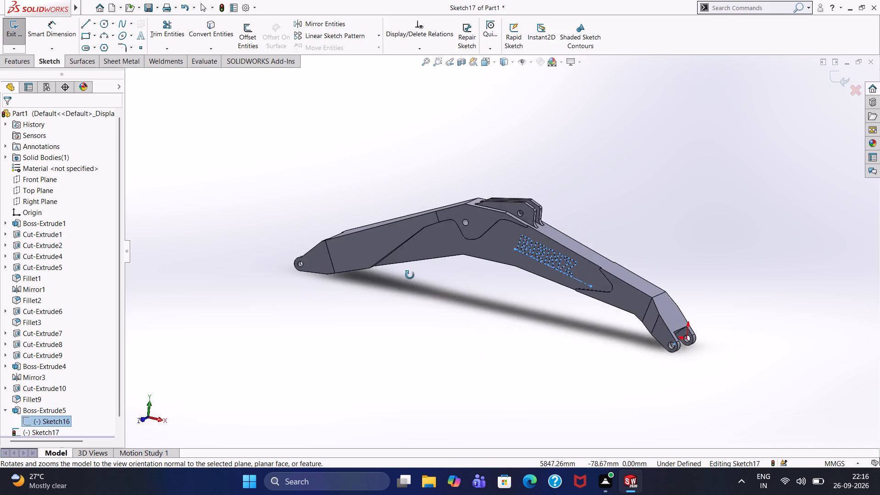
middle_drag(410, 275, 459, 261)
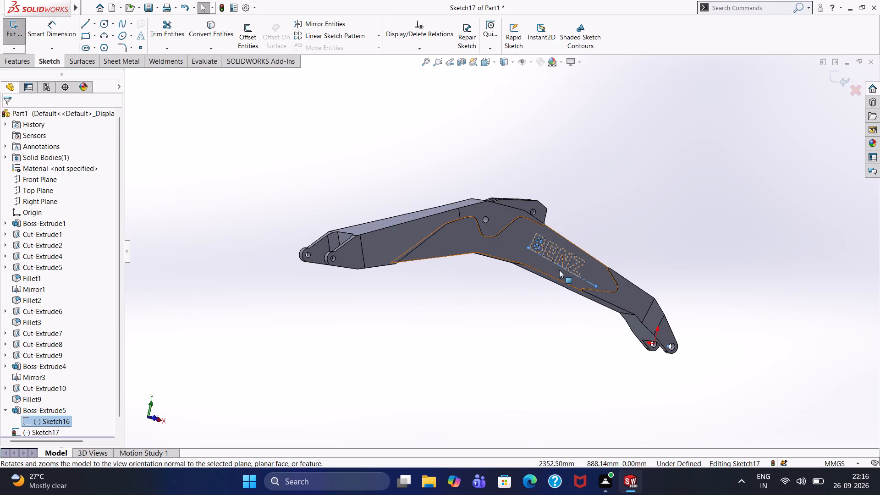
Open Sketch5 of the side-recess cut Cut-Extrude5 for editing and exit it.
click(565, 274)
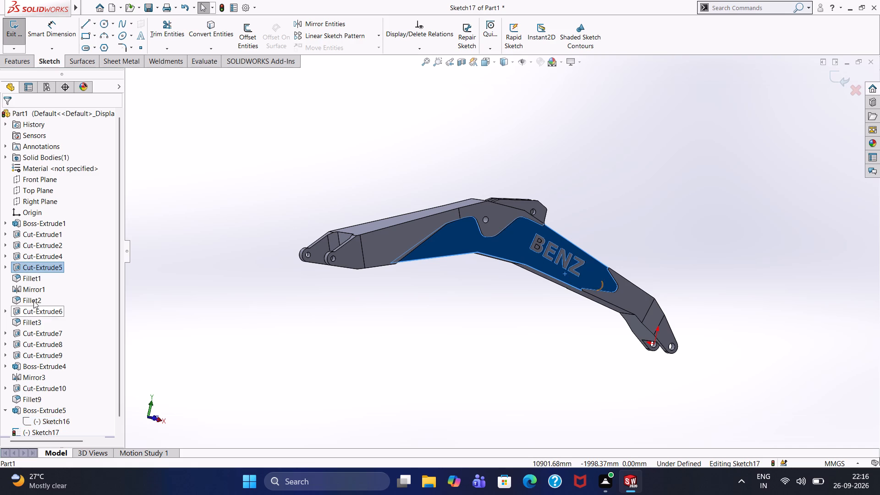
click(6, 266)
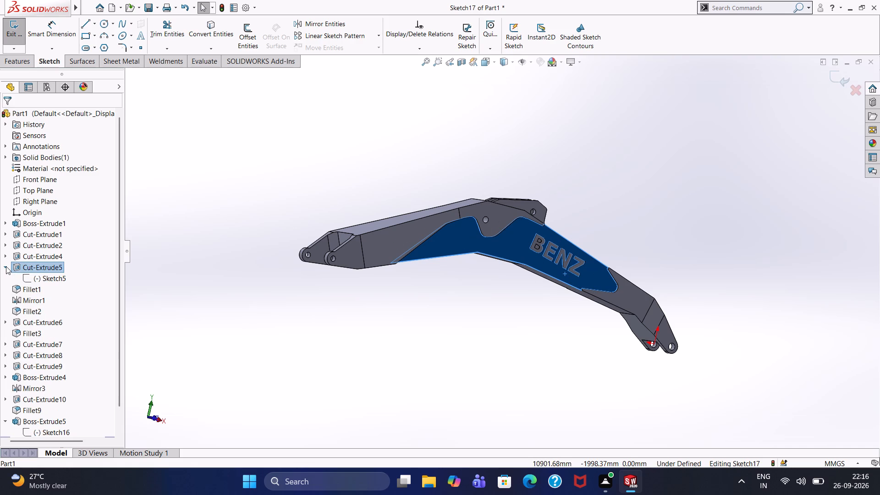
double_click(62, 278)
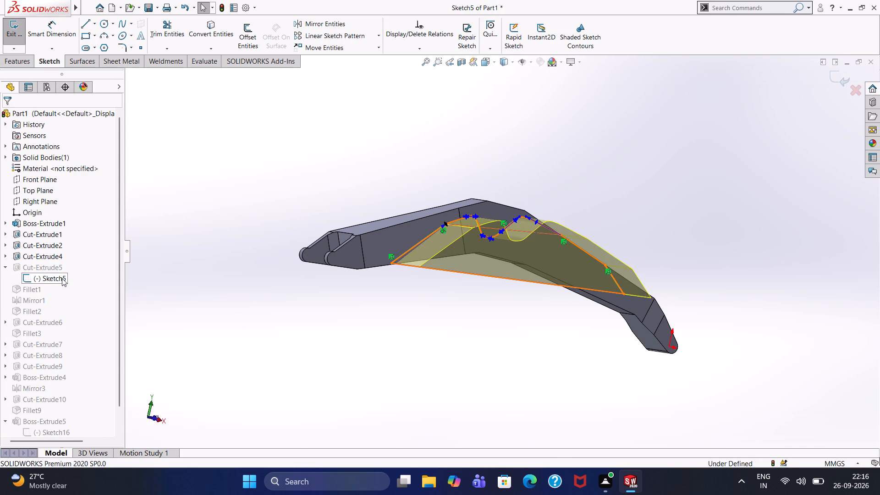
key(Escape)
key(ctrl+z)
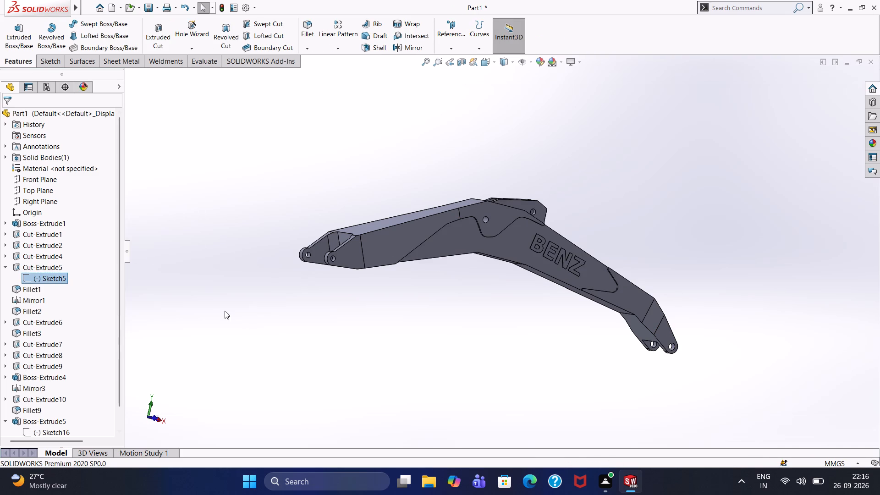
Start a new sketch on the mirrored recessed face on the boom side without the BENZ lettering.
middle_drag(249, 319, 165, 329)
click(250, 306)
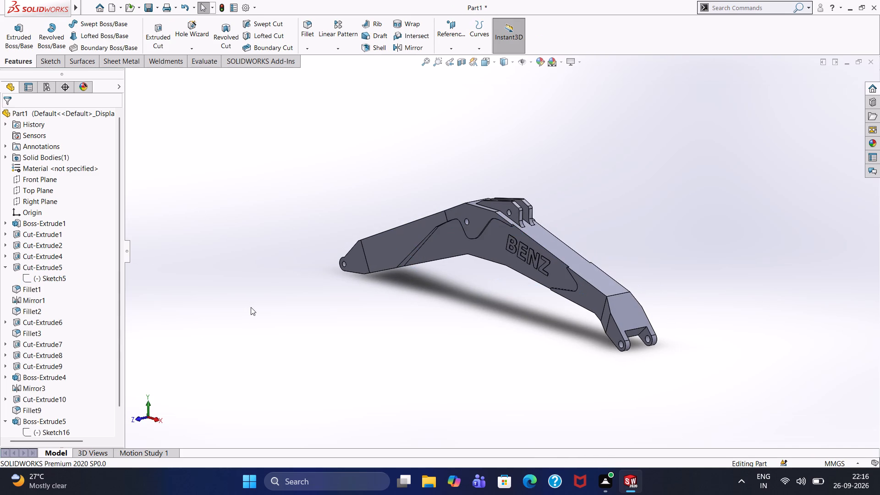
middle_drag(346, 341, 194, 364)
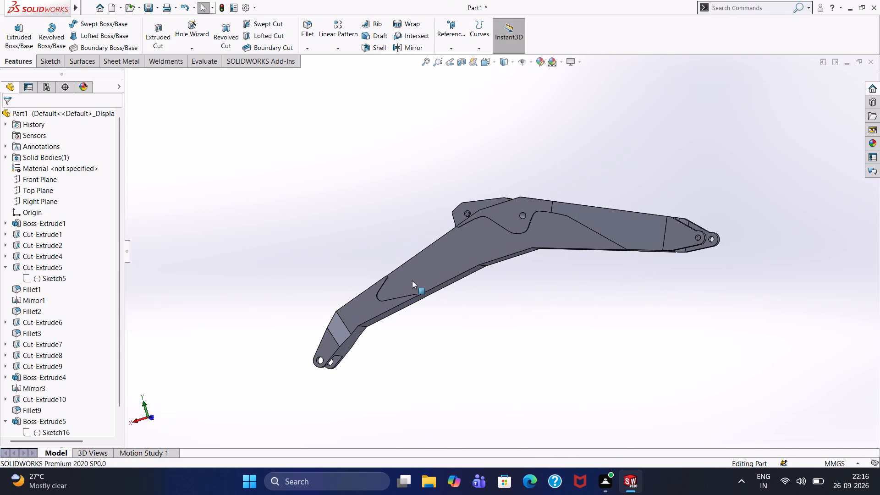
click(412, 280)
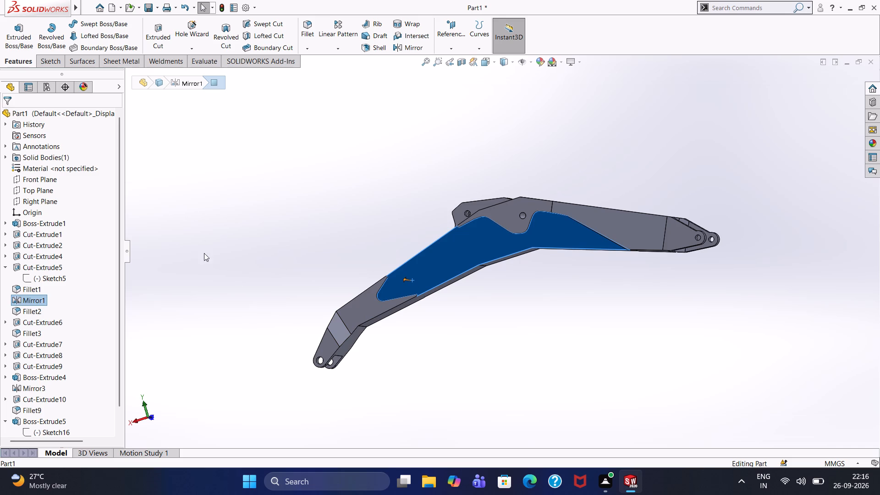
click(53, 63)
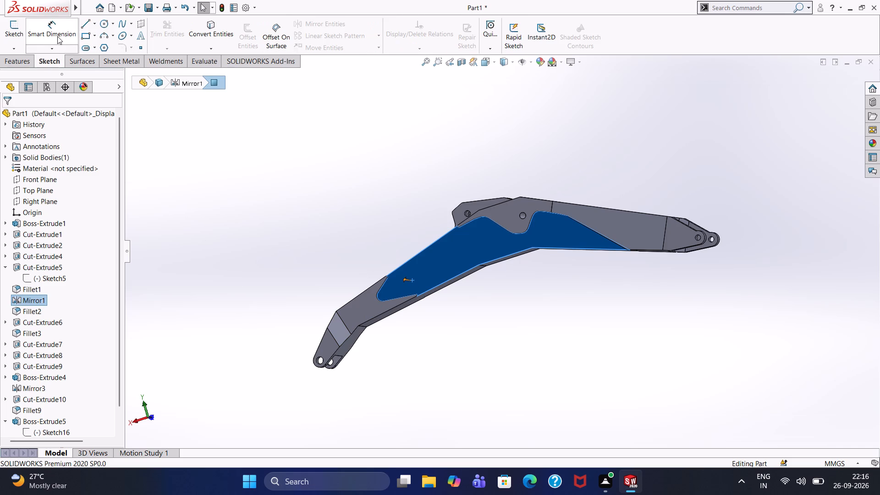
click(11, 33)
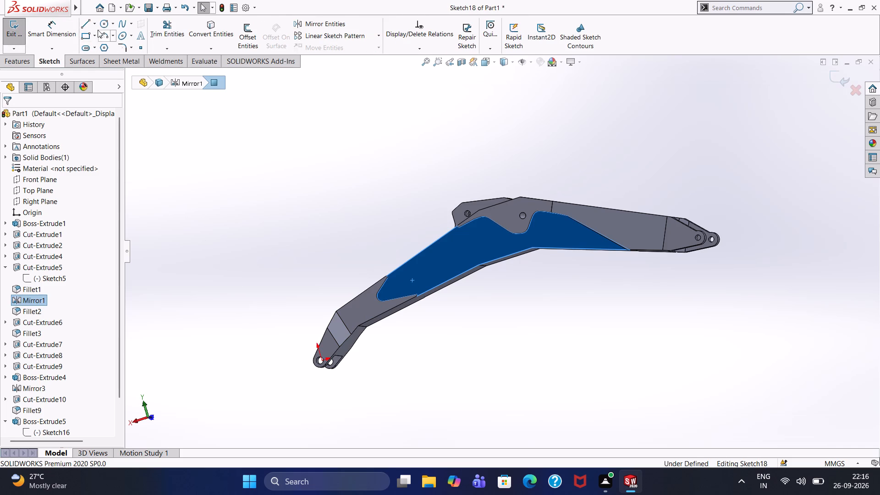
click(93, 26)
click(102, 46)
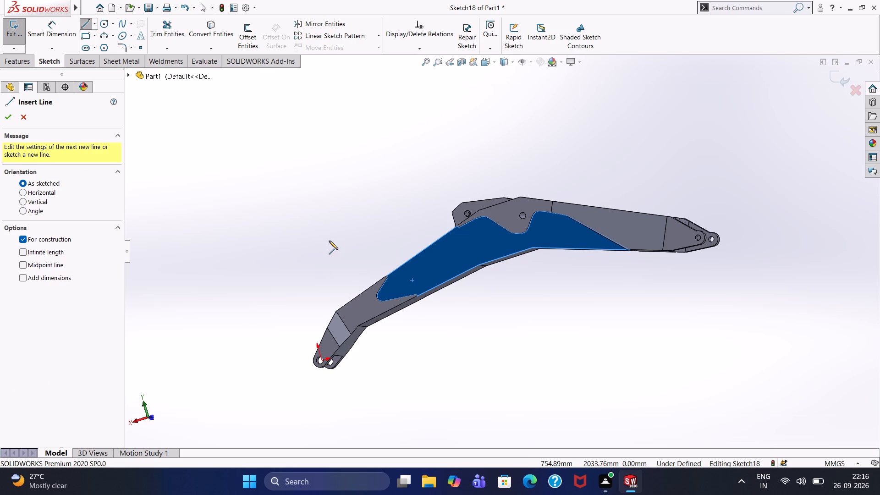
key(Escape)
Compare the lettered and blank sides of the boom, checking the Front Plane's position relative to the mirrored recess face.
middle_drag(329, 241, 434, 250)
middle_click(434, 250)
middle_drag(398, 244, 439, 242)
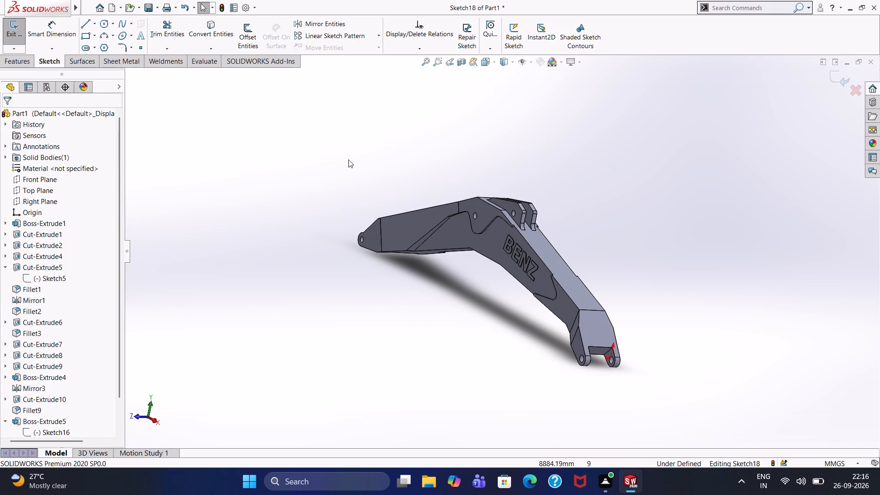
click(27, 66)
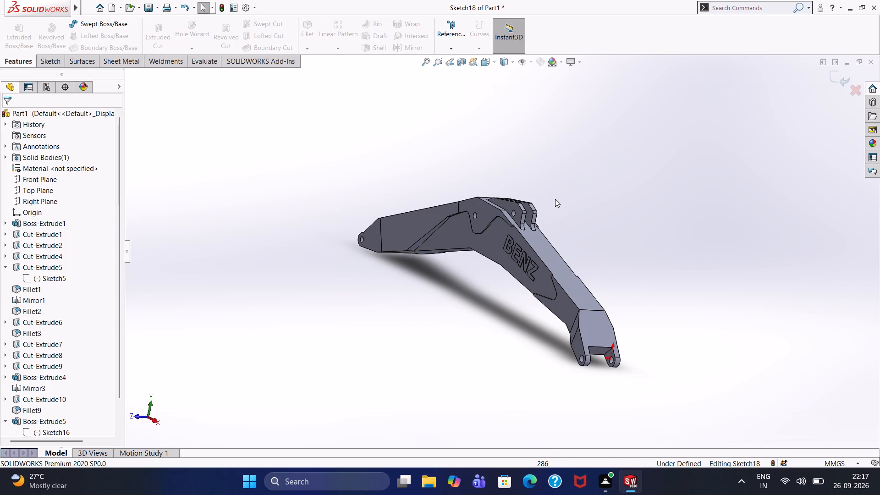
middle_drag(555, 225, 521, 243)
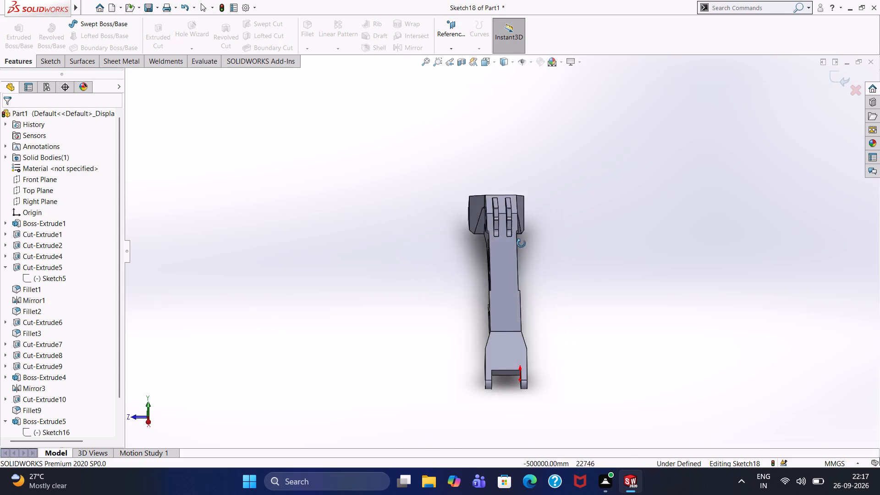
middle_drag(521, 243, 510, 247)
click(514, 250)
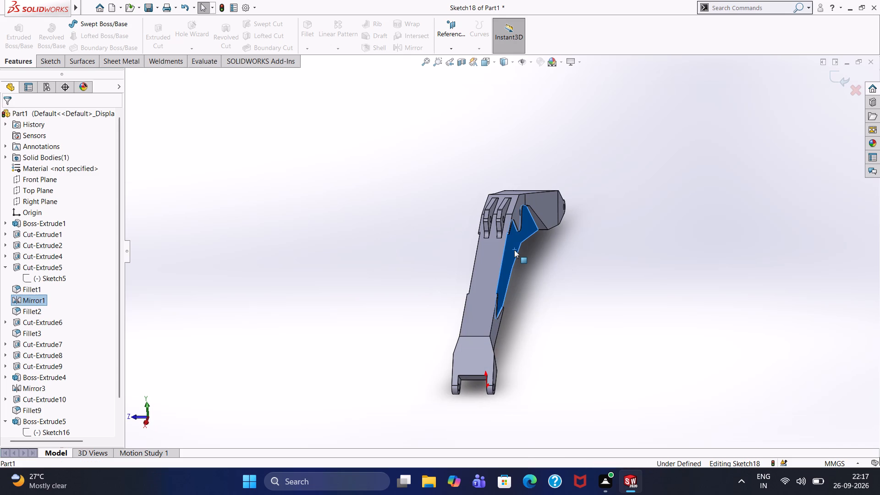
key(Escape)
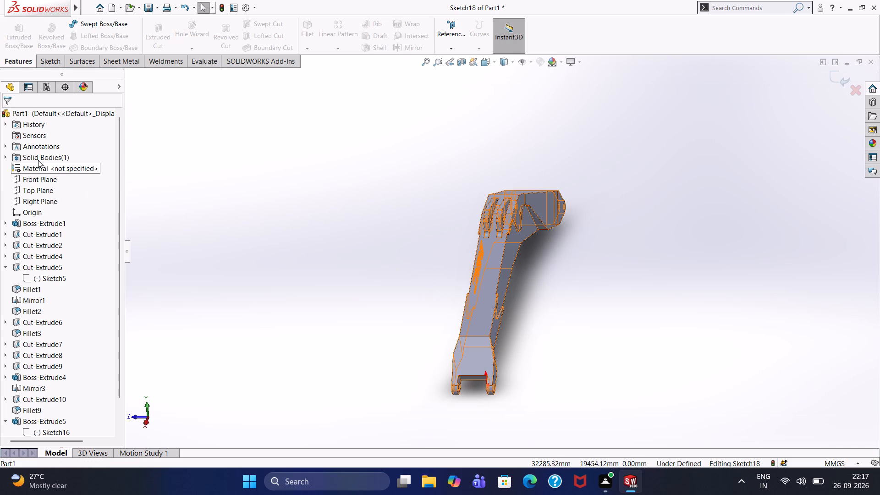
scroll(38, 160, up, 5)
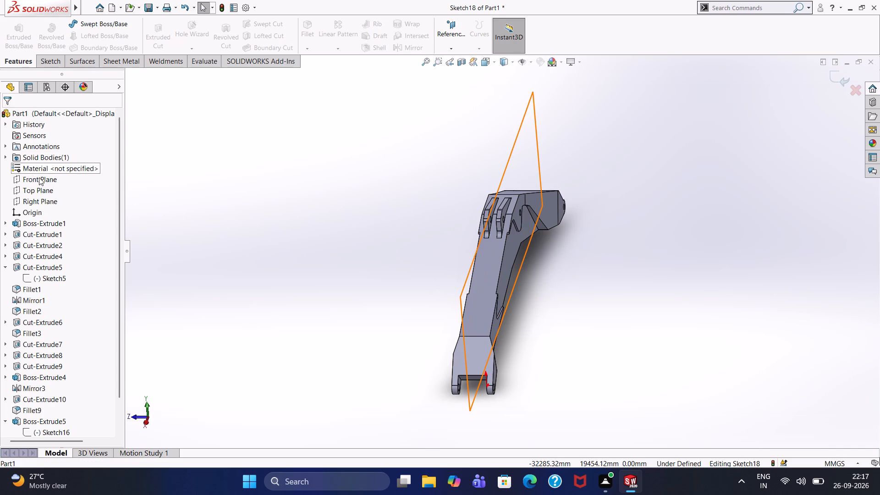
click(39, 177)
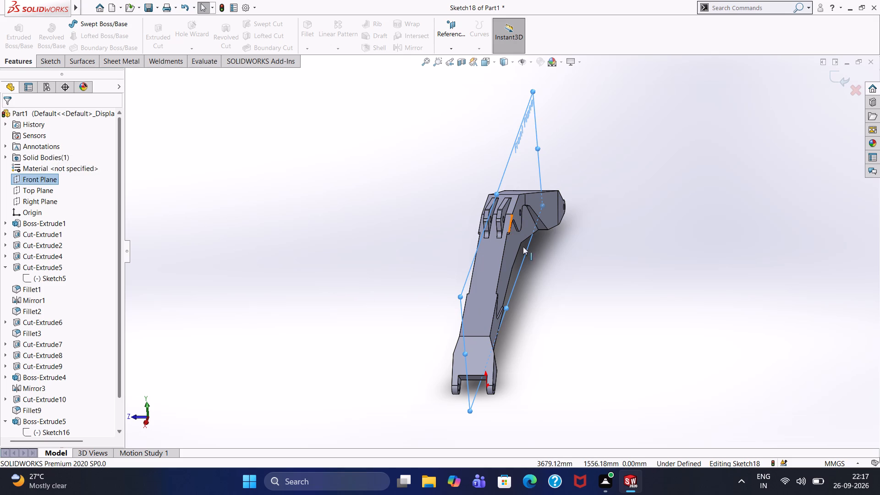
click(513, 256)
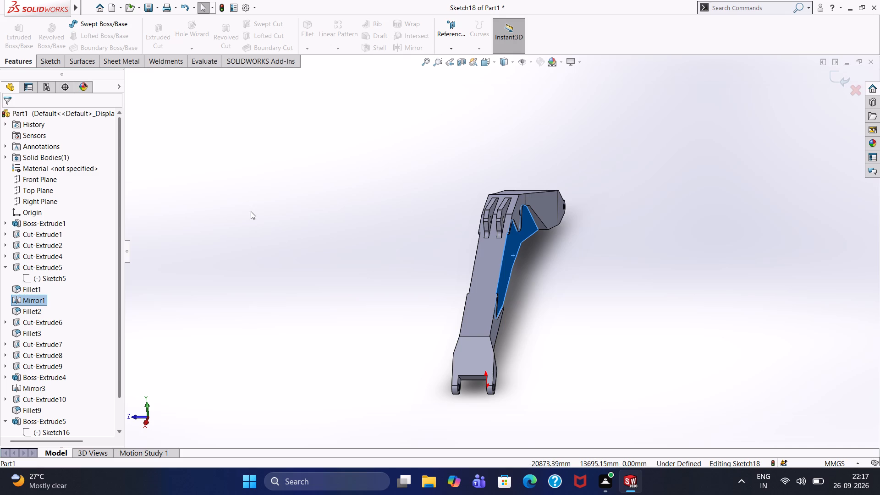
middle_drag(381, 225, 434, 230)
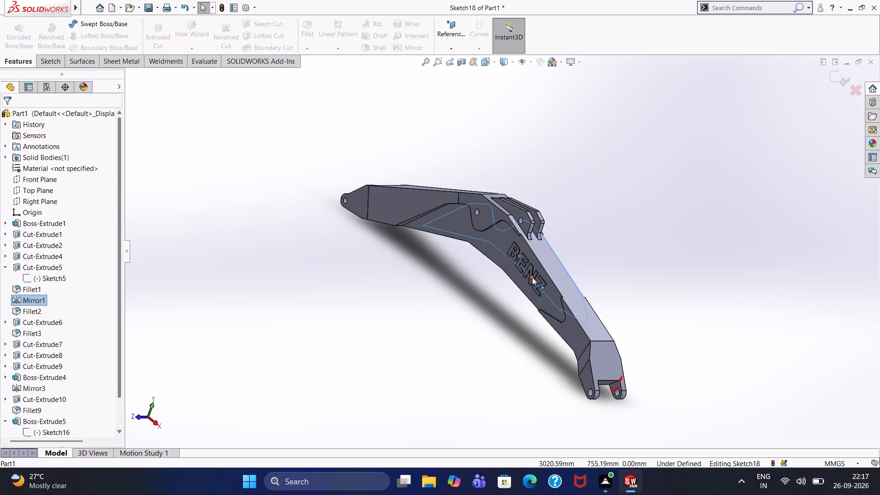
scroll(60, 373, down, 7)
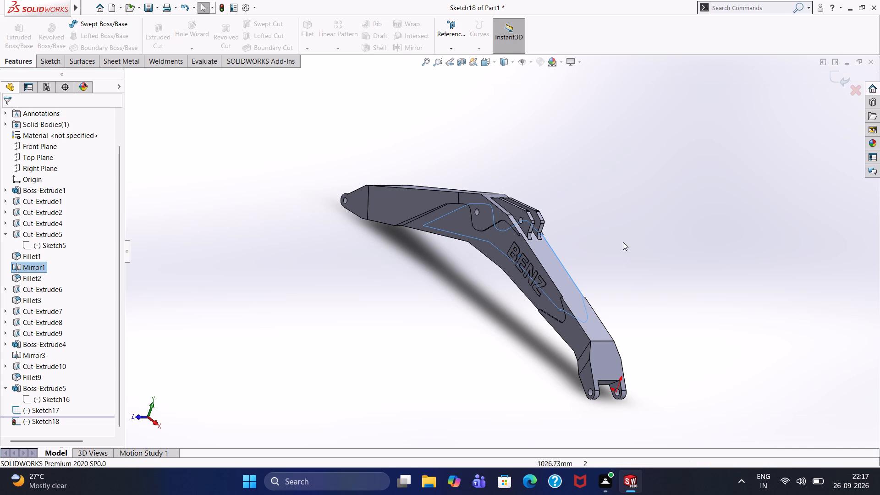
middle_drag(643, 291, 571, 309)
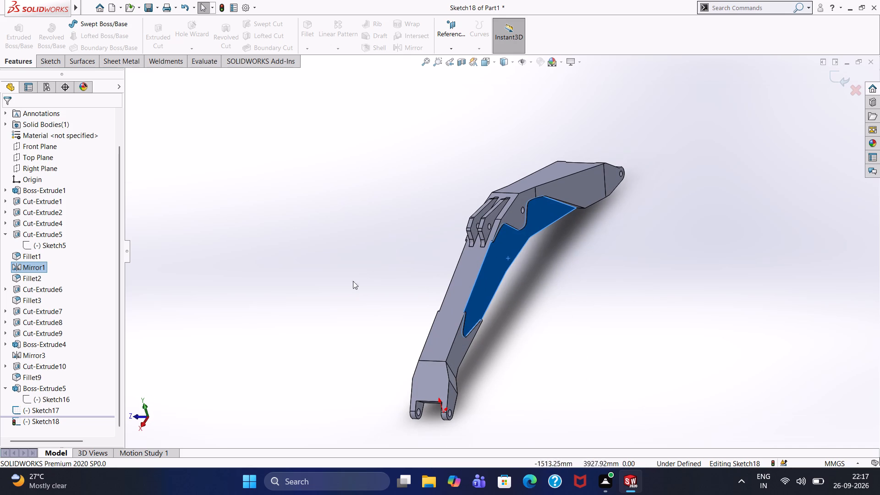
click(352, 280)
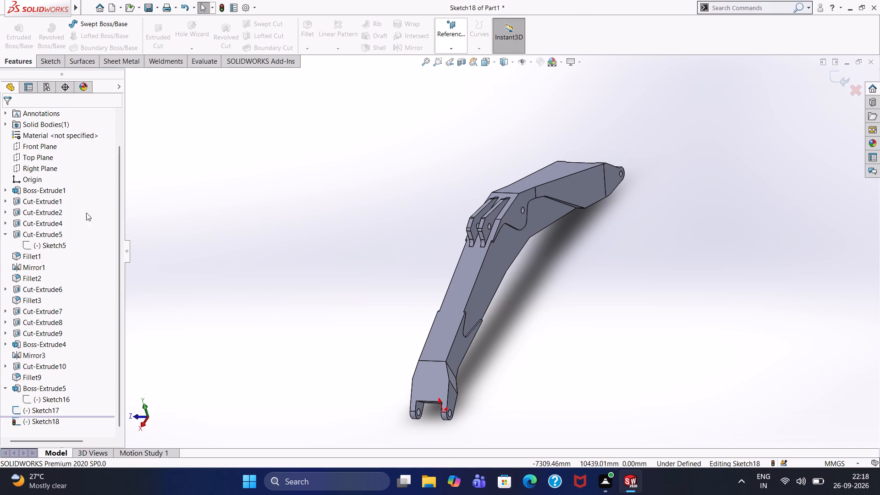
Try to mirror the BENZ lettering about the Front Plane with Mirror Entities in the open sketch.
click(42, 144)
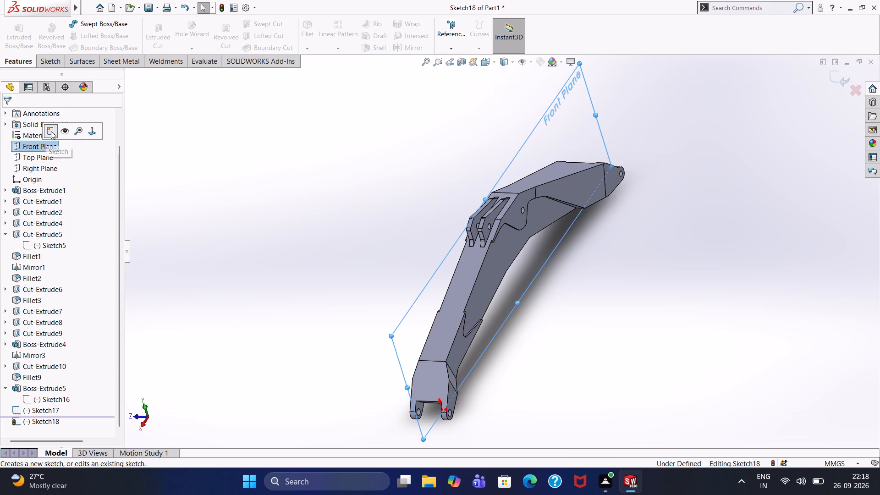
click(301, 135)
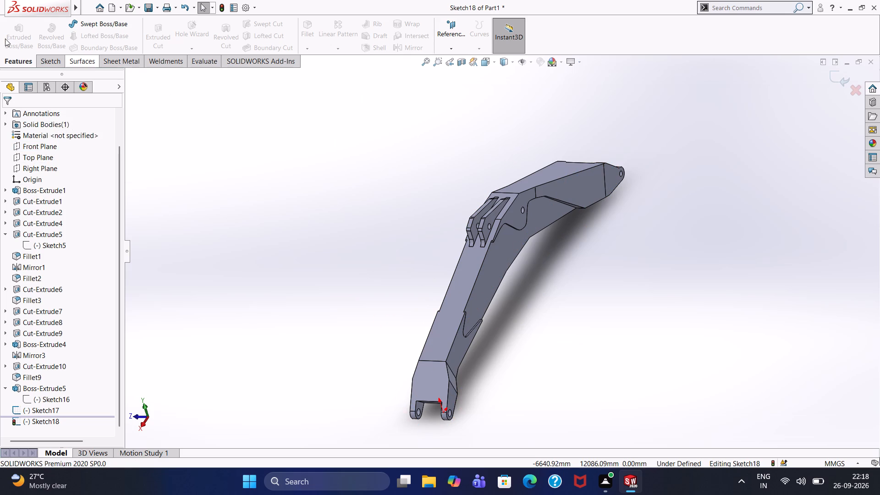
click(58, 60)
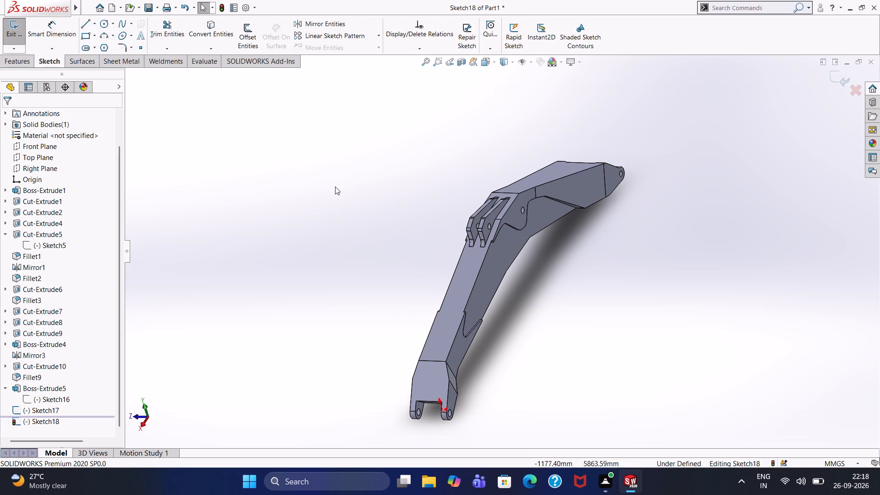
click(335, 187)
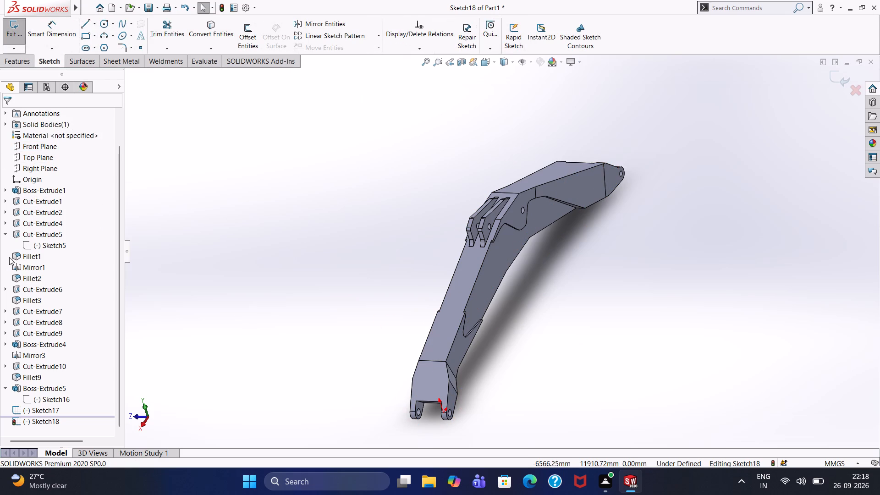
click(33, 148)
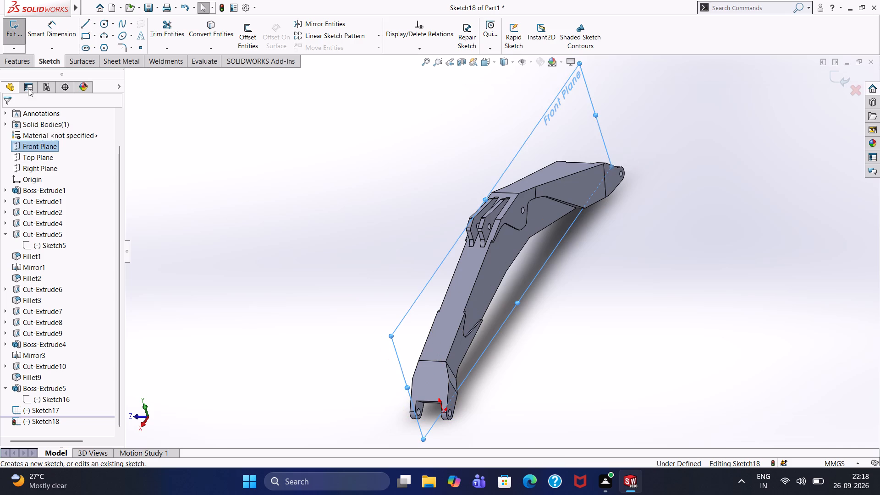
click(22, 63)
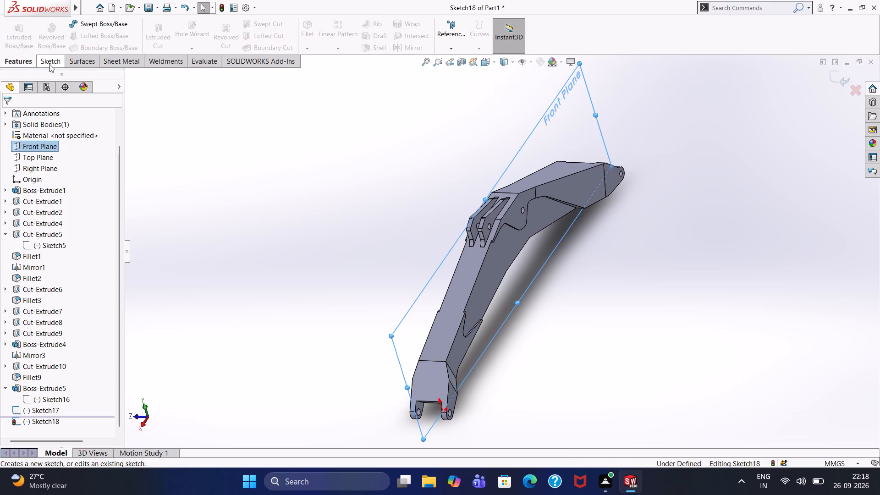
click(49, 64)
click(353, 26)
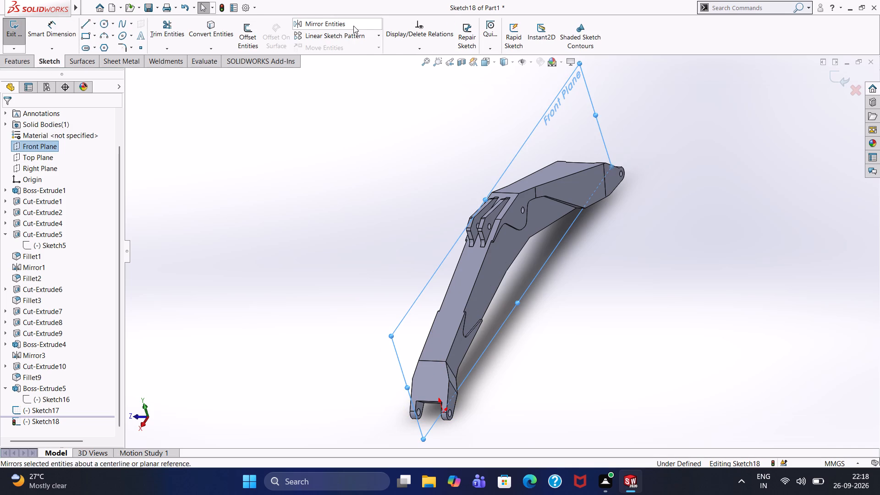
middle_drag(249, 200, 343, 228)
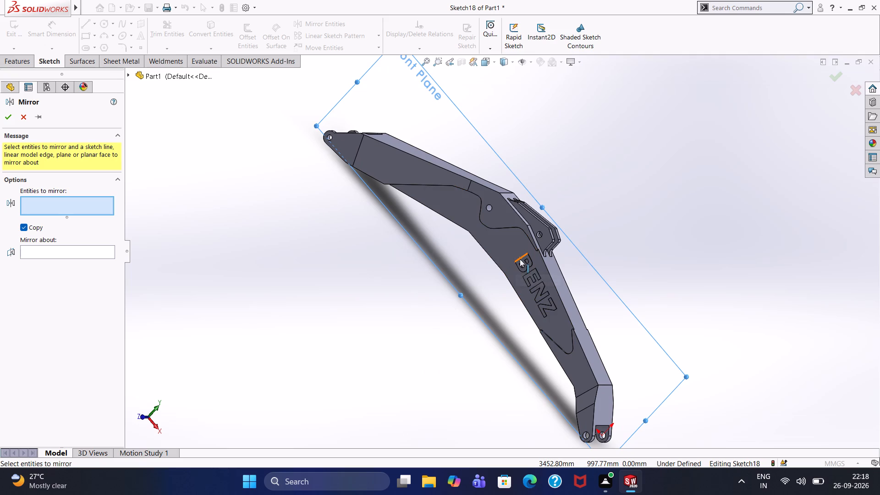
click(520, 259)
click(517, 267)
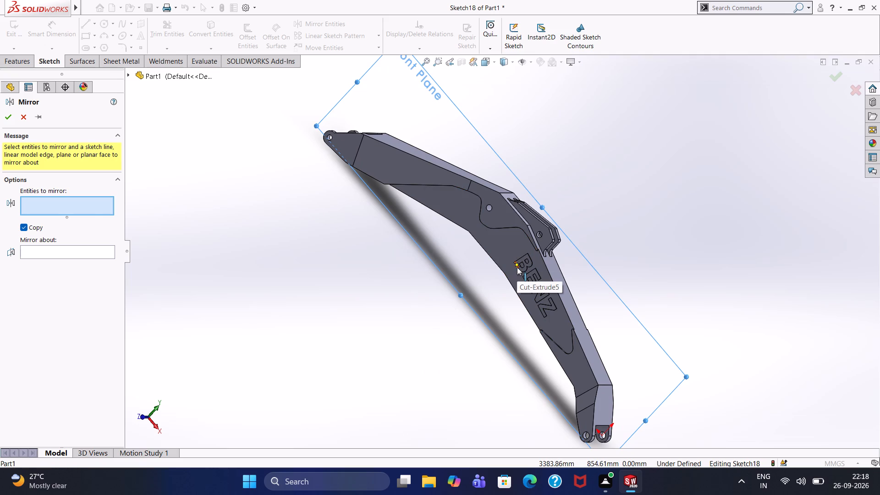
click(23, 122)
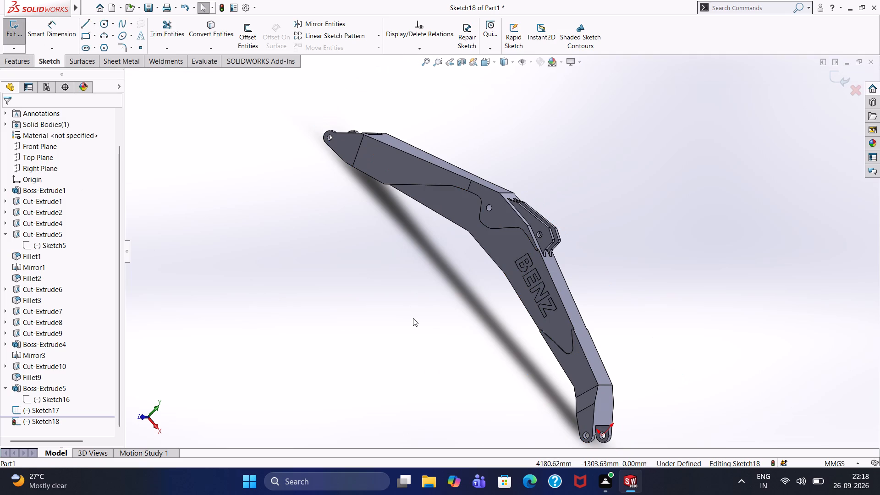
Inspect the mirrored recessed face on the boom side without lettering.
middle_drag(414, 318, 375, 329)
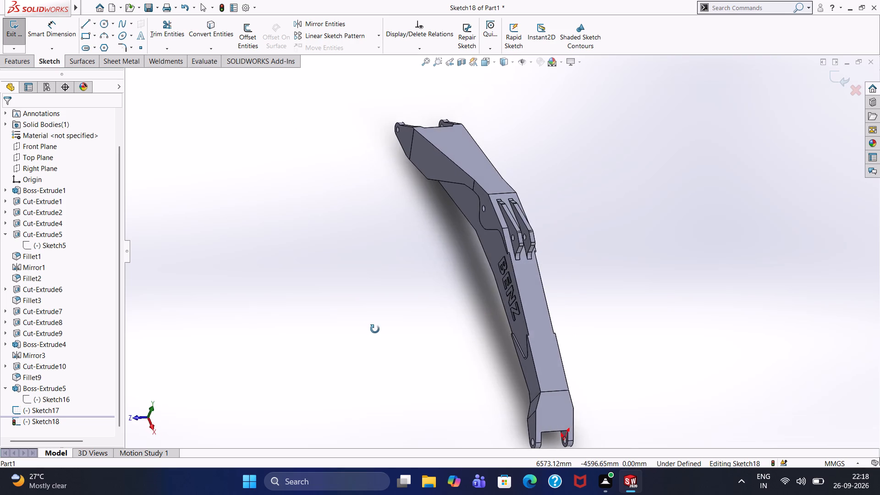
middle_drag(375, 329, 294, 308)
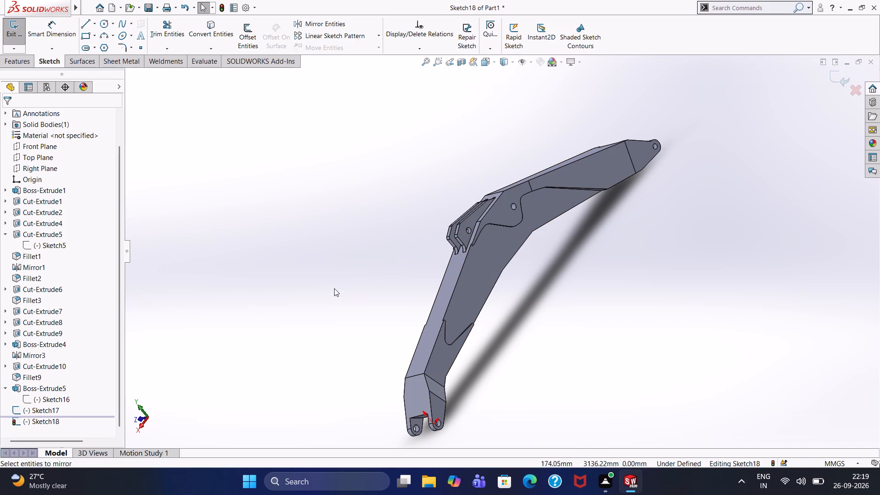
middle_drag(335, 288, 373, 271)
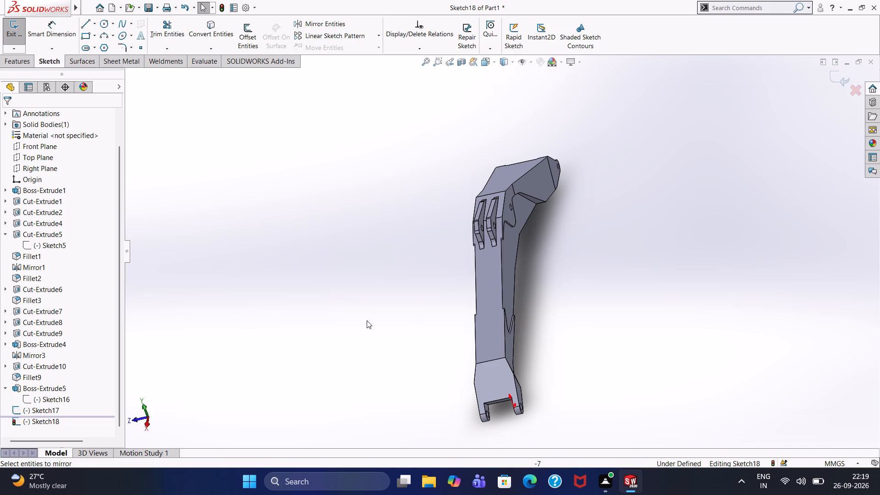
middle_drag(352, 309, 323, 286)
scroll(323, 286, up, 1)
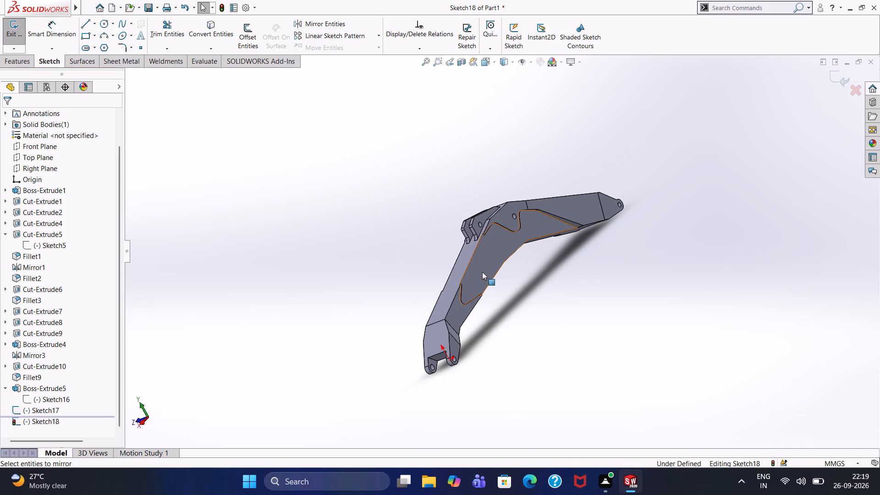
click(481, 271)
scroll(39, 382, down, 8)
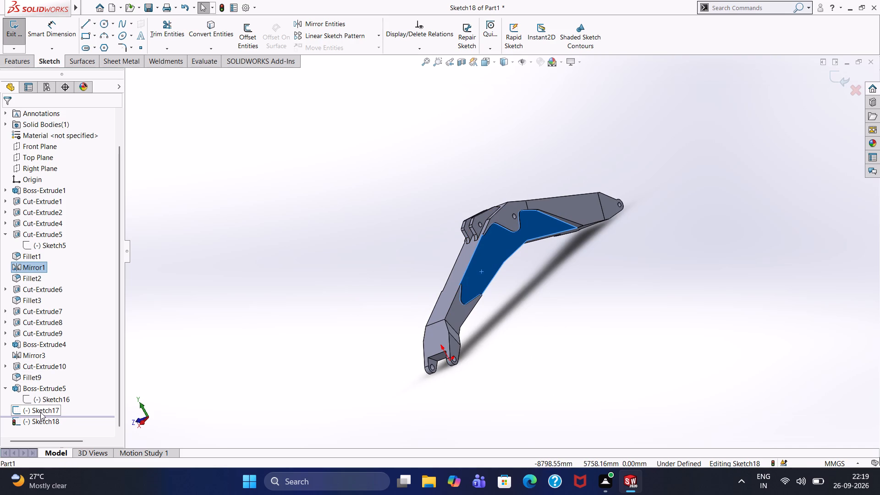
Examine Sketch16 of the lettering extrusion, checking the BENZ text and its baseline on the Cut-Extrude5 recess face.
click(47, 401)
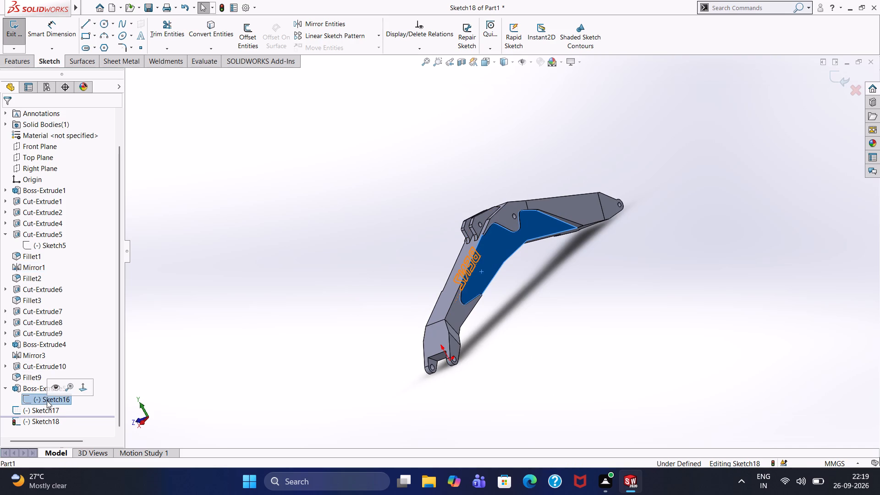
middle_drag(299, 320, 301, 320)
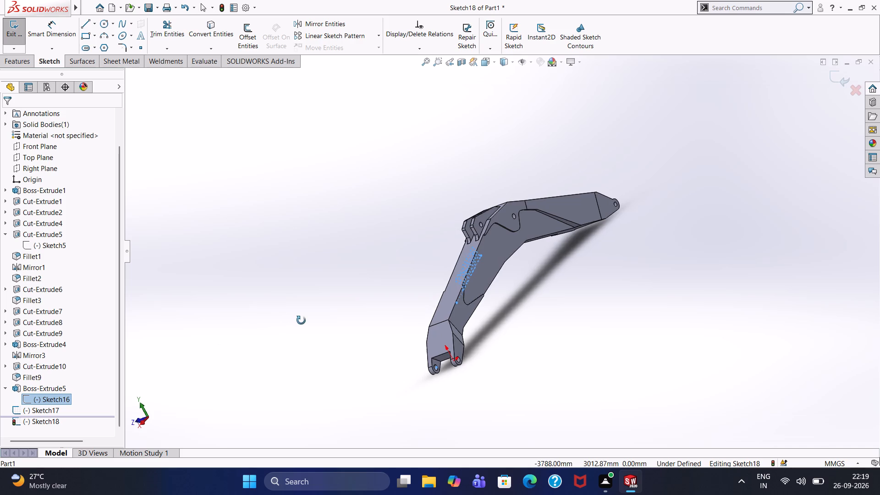
middle_drag(301, 320, 420, 263)
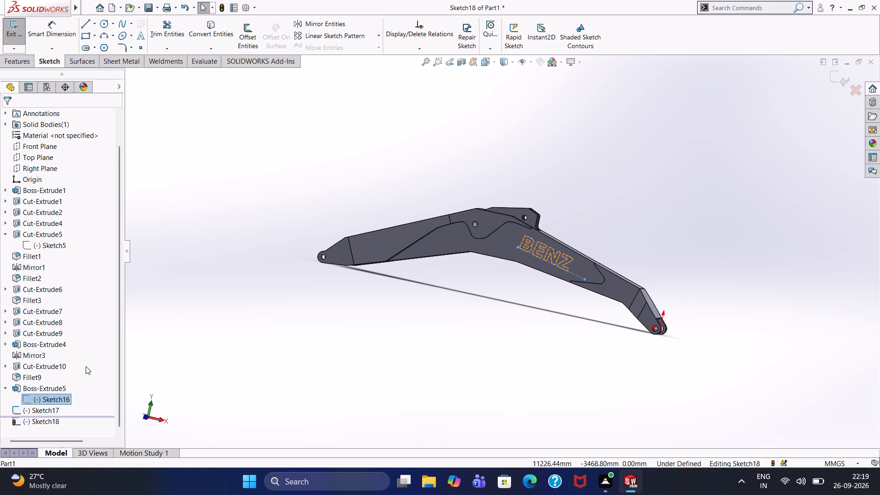
scroll(326, 303, down, 1)
scroll(467, 187, down, 2)
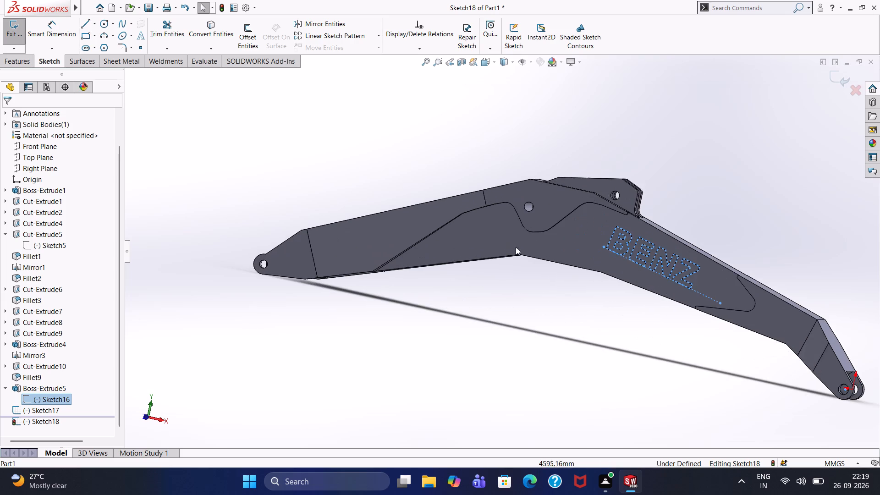
scroll(563, 268, down, 5)
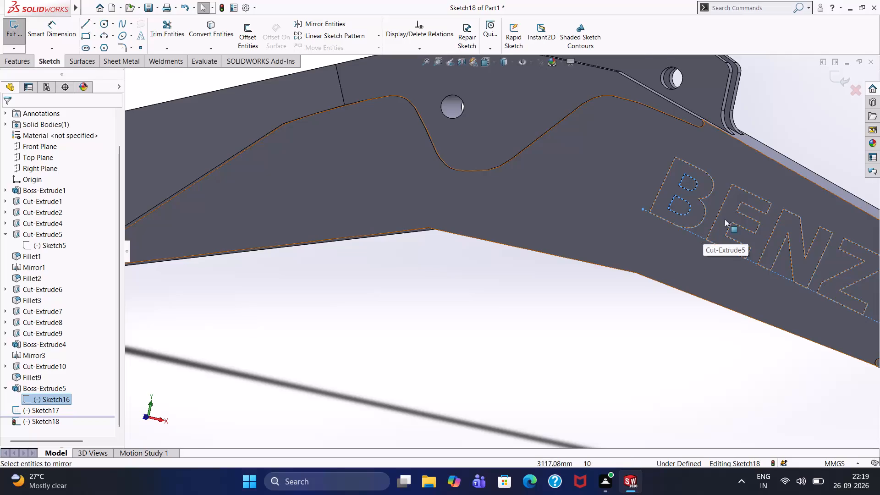
scroll(730, 222, down, 3)
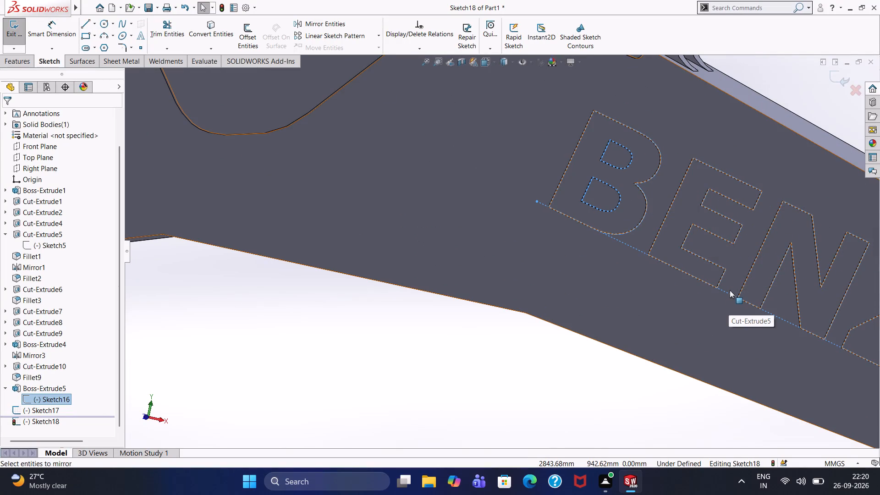
scroll(840, 315, up, 2)
scroll(808, 339, up, 1)
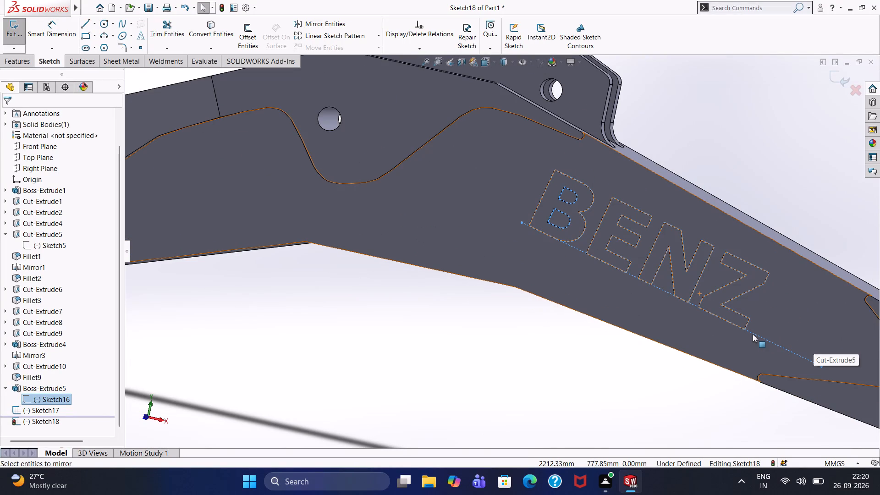
click(755, 332)
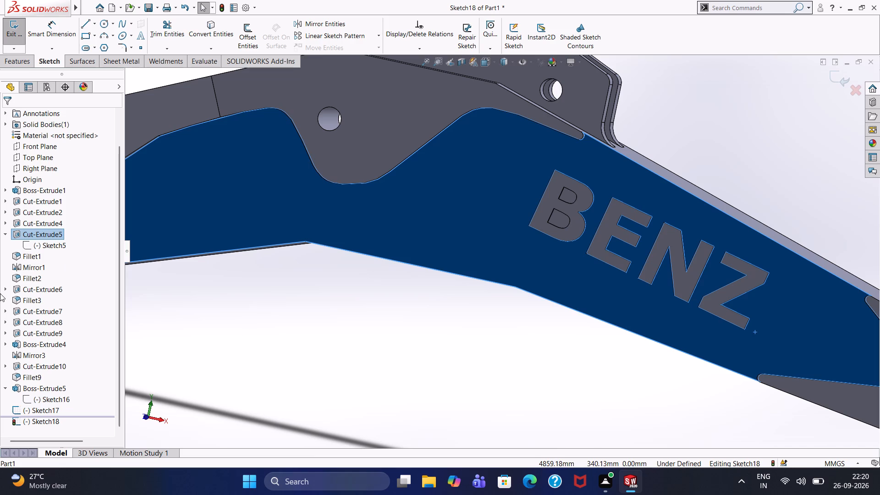
Show Sketch16 of the lettering extrusion while keeping Sketch18 open for editing.
scroll(60, 359, down, 9)
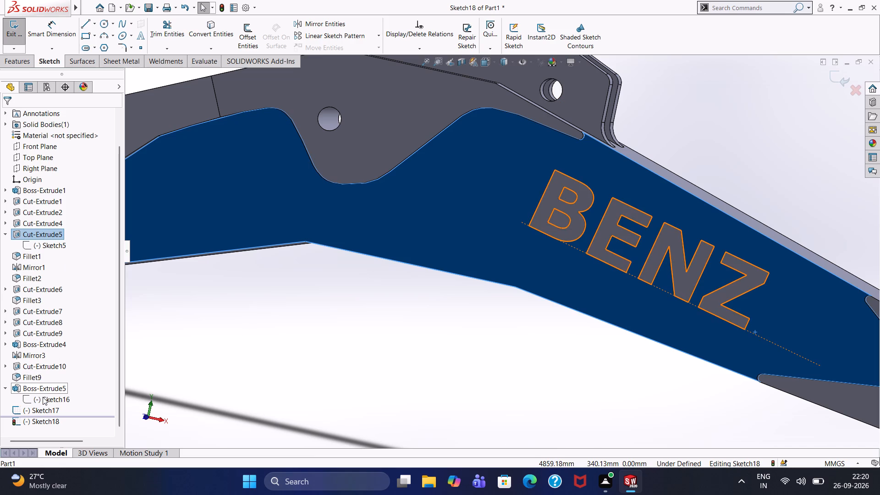
right_click(42, 397)
click(52, 339)
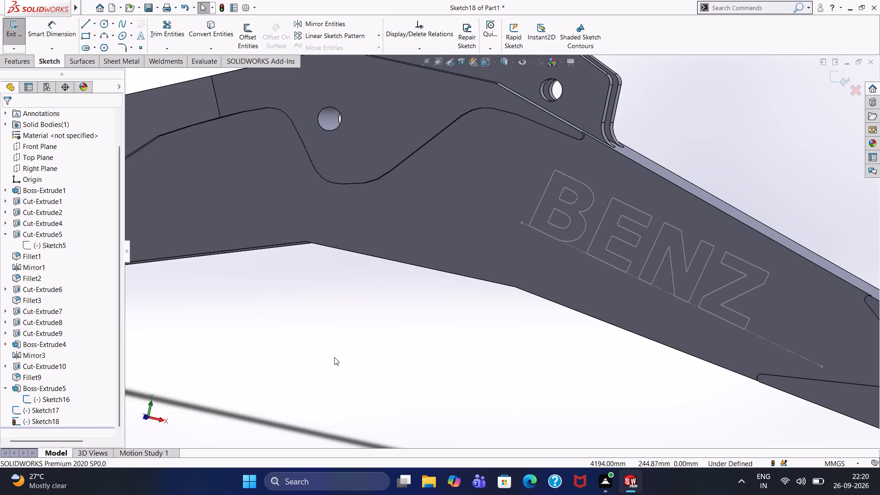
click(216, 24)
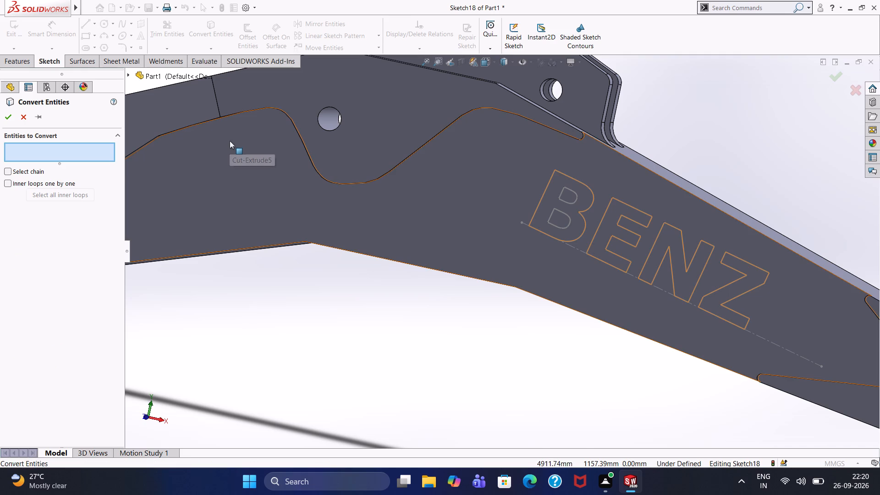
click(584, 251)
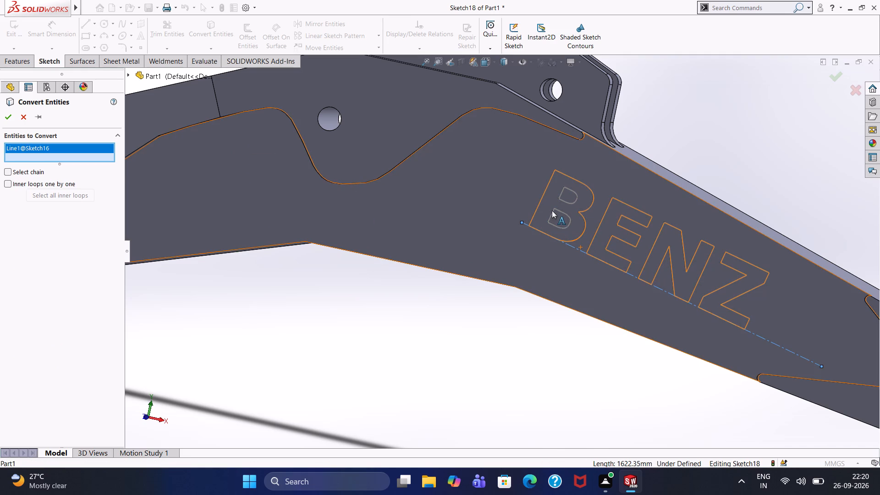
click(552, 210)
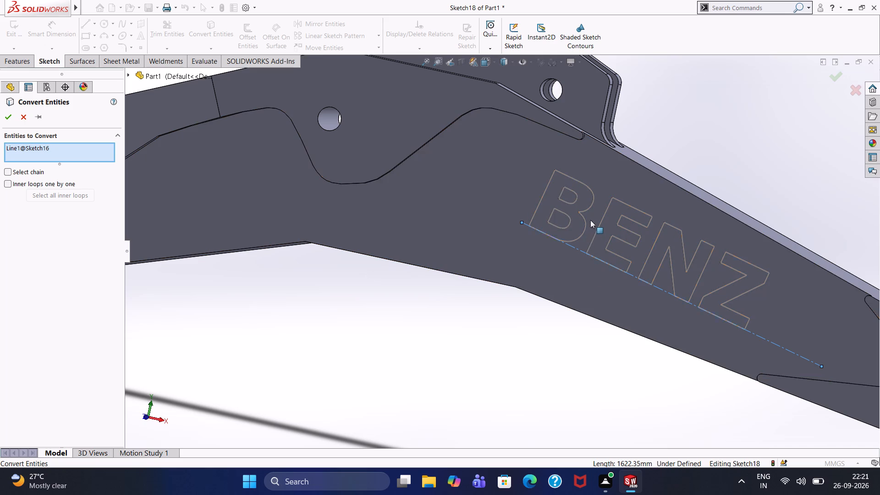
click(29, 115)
Add the sketch text BENZ in Sketch18, using the Sketch16 baseline as its curve.
click(141, 35)
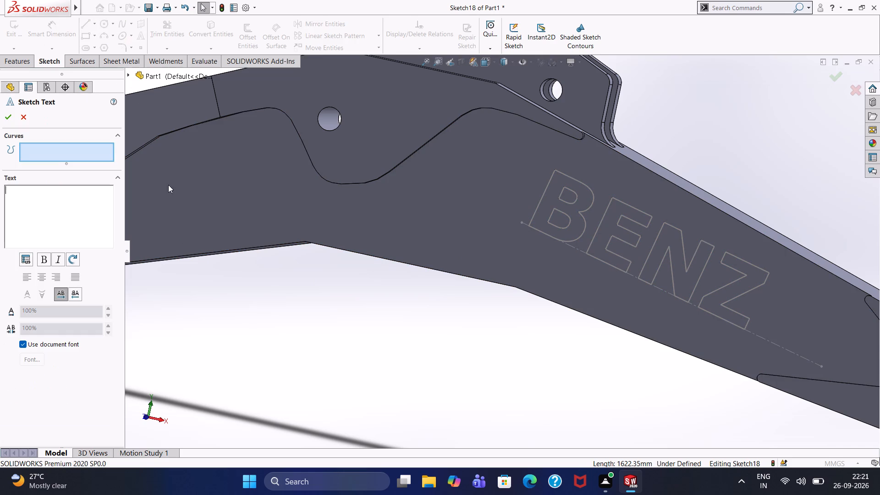
click(583, 252)
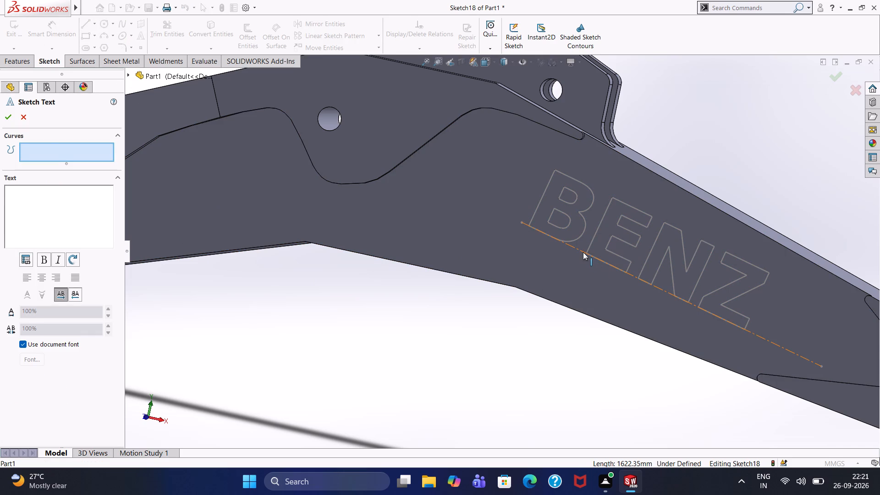
click(36, 202)
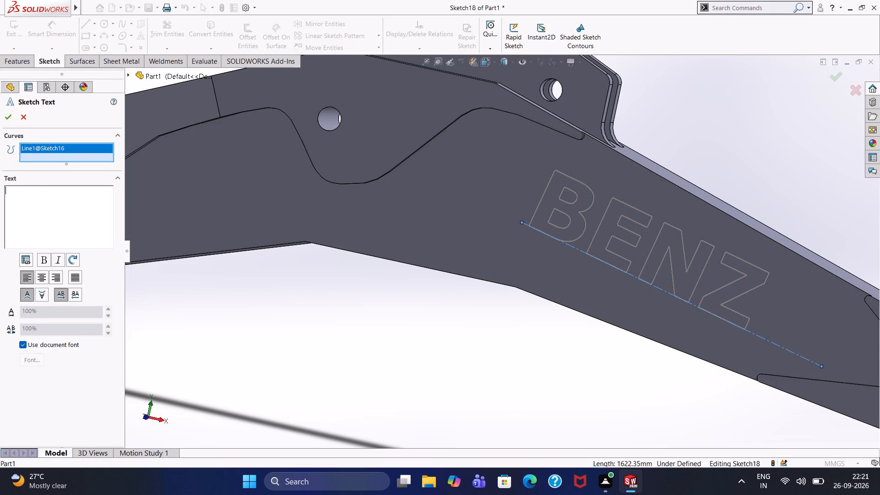
text(BEN)
key(z)
Override the document font for the BENZ text with Verdana Bold at a height of 300 mm.
scroll(39, 261, down, 4)
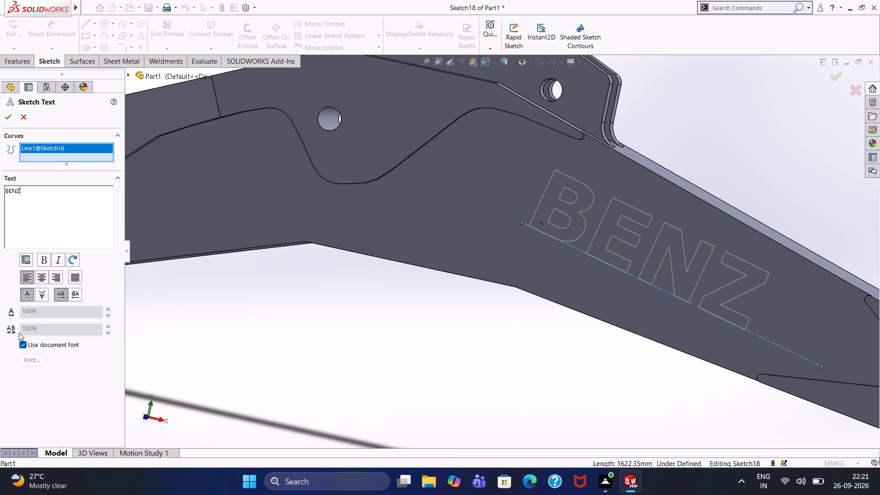
click(22, 342)
click(31, 357)
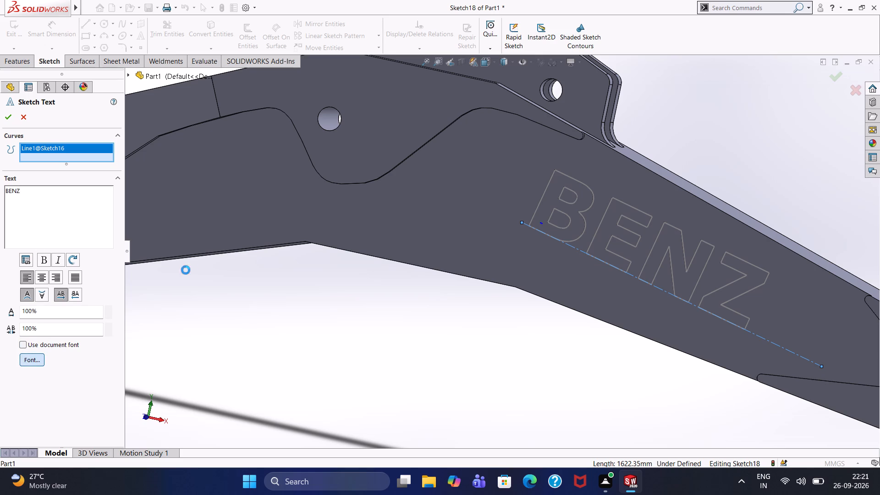
scroll(361, 198, down, 16)
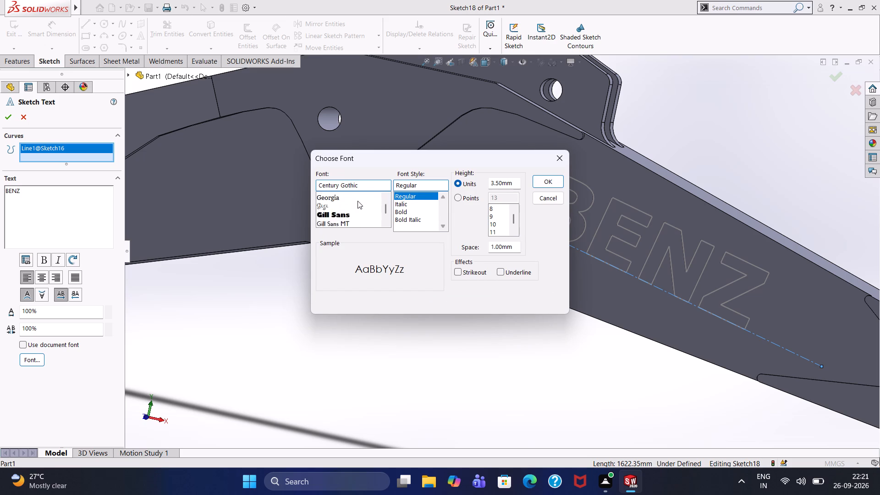
scroll(357, 201, down, 18)
scroll(358, 203, down, 17)
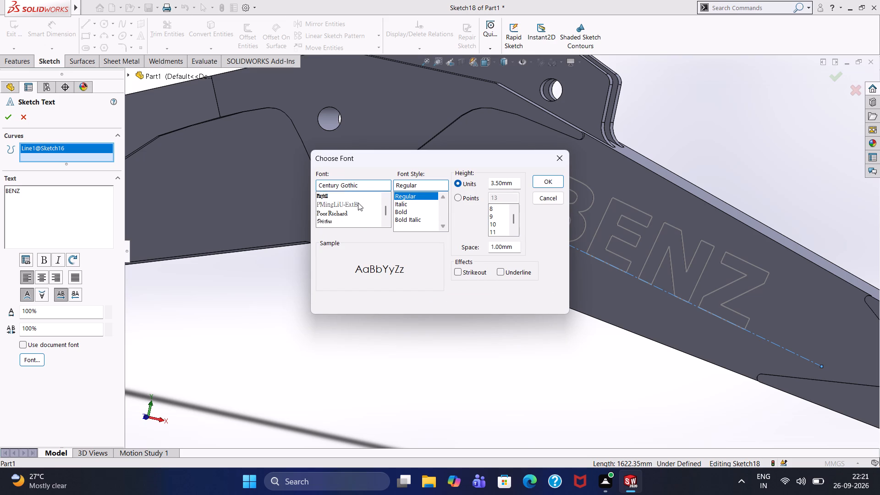
scroll(358, 203, down, 20)
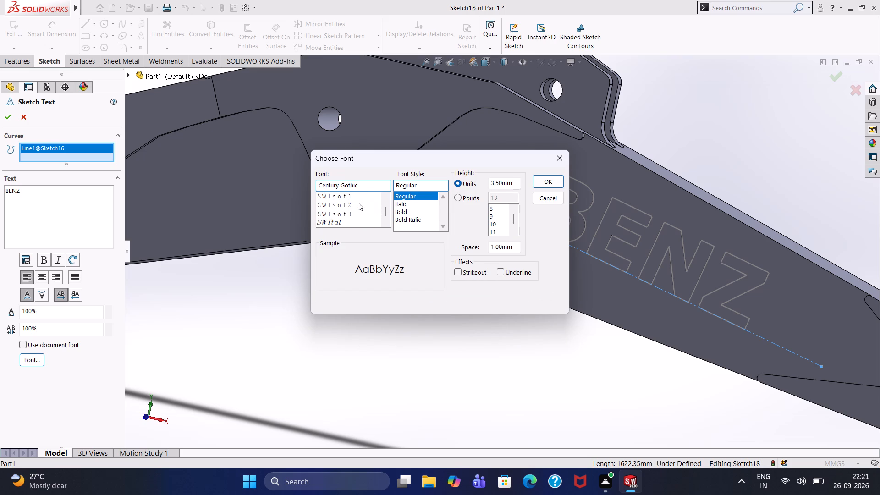
scroll(358, 203, down, 13)
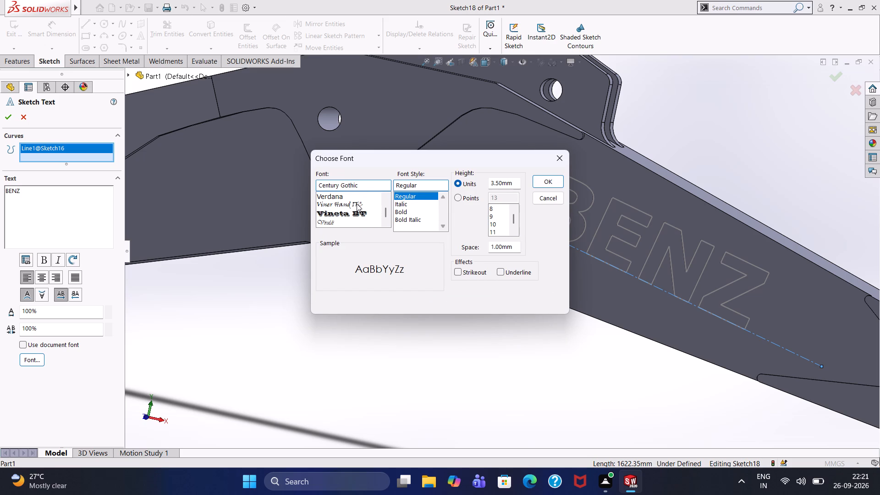
click(343, 196)
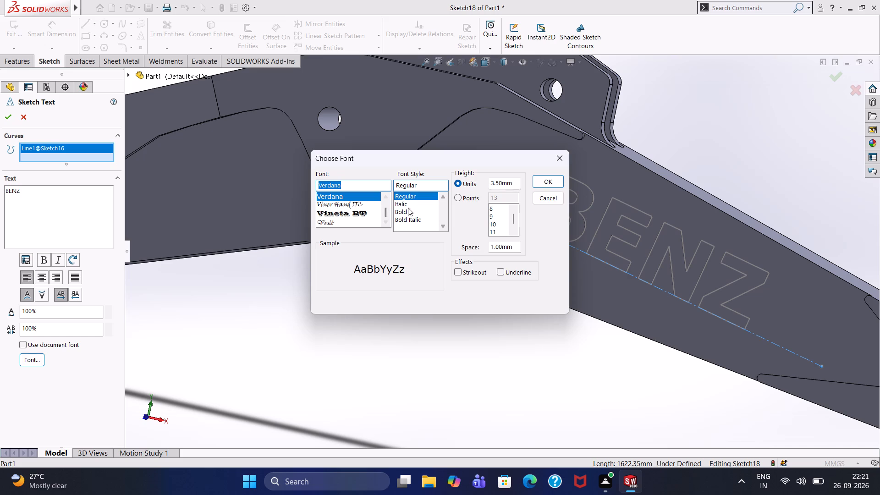
click(408, 212)
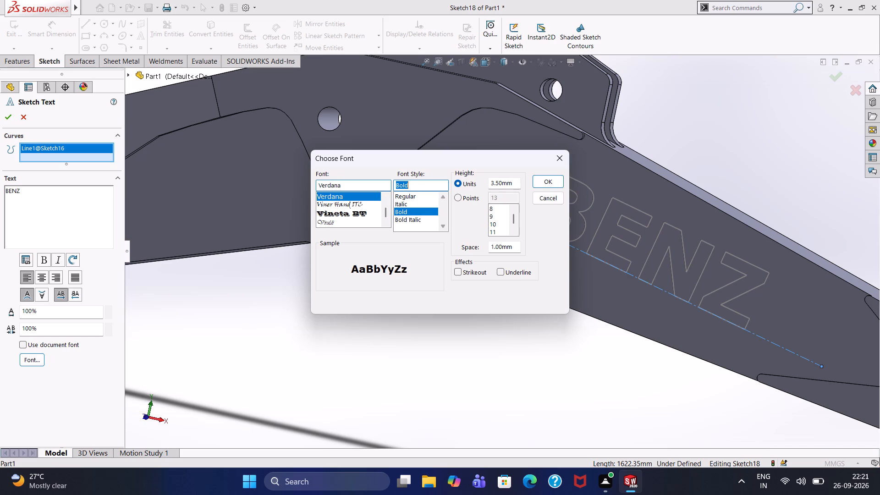
drag(517, 182, 453, 189)
text(300)
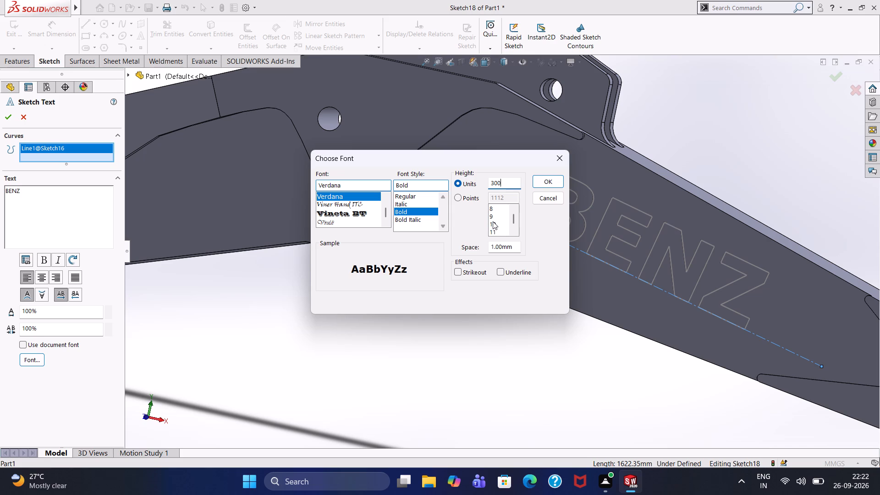
click(544, 182)
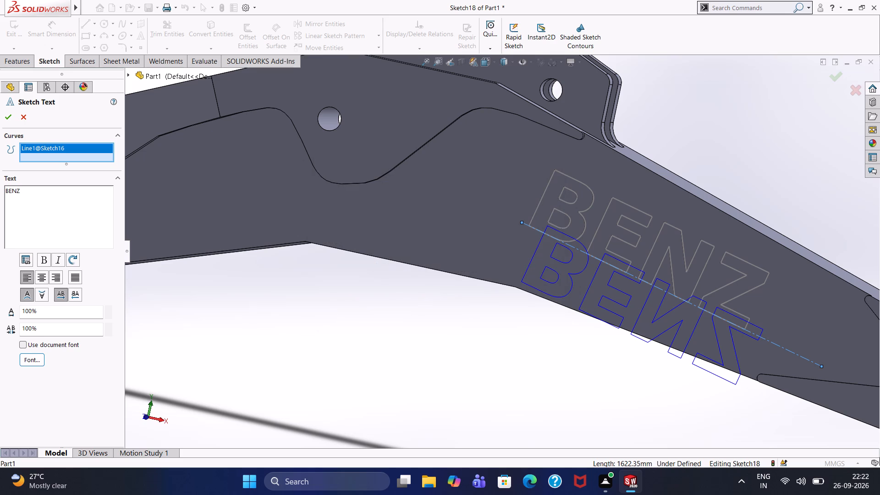
Flip the BENZ text vertically and horizontally, centre it on the baseline, and accept the sketch text.
click(45, 295)
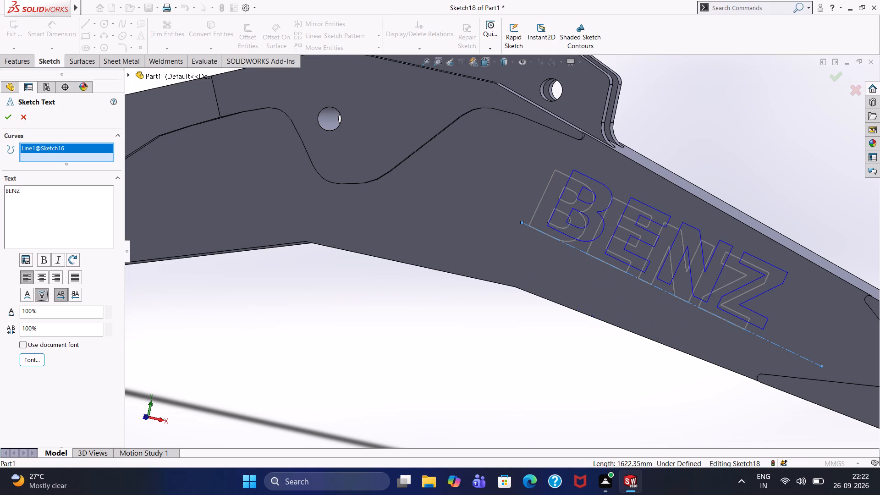
scroll(541, 358, up, 1)
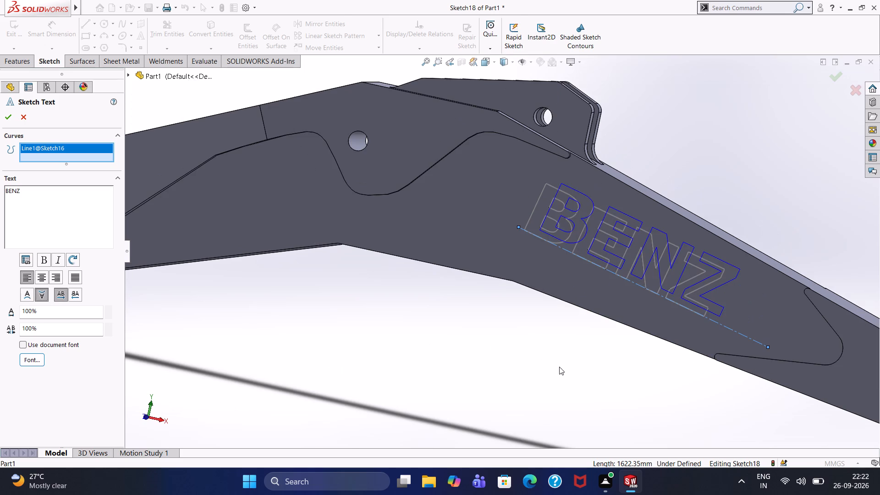
middle_drag(559, 367, 442, 365)
middle_click(442, 365)
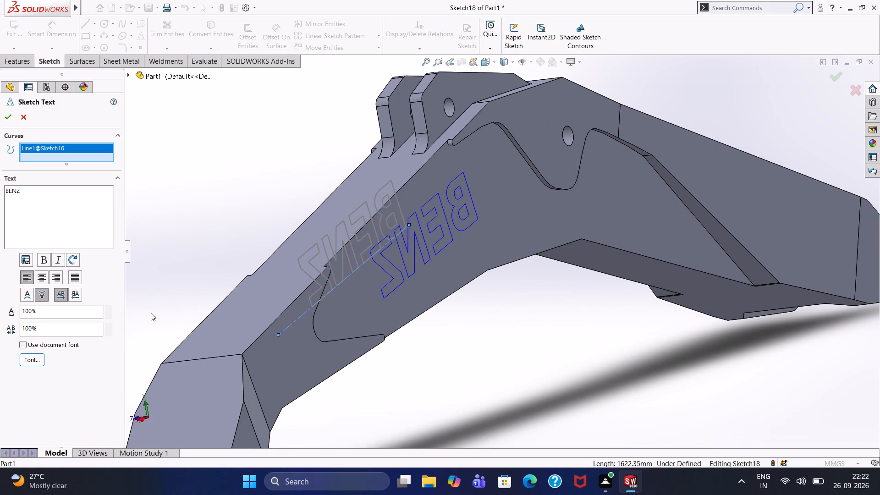
click(73, 295)
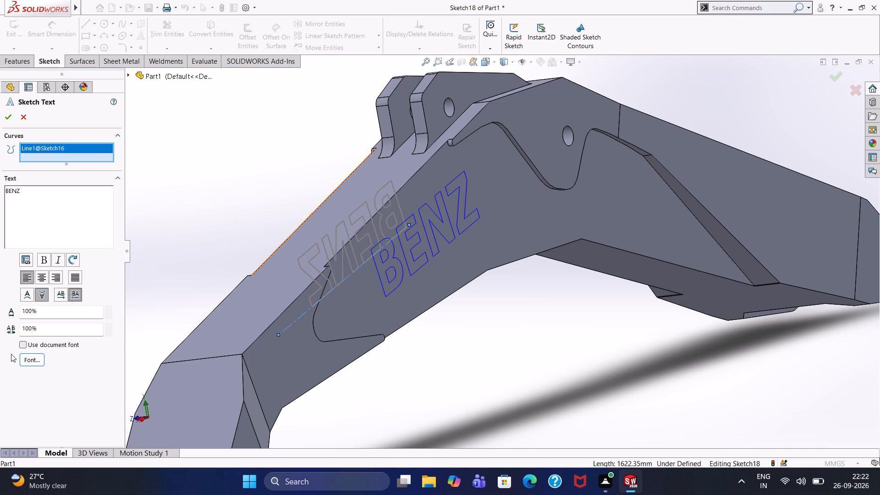
click(42, 280)
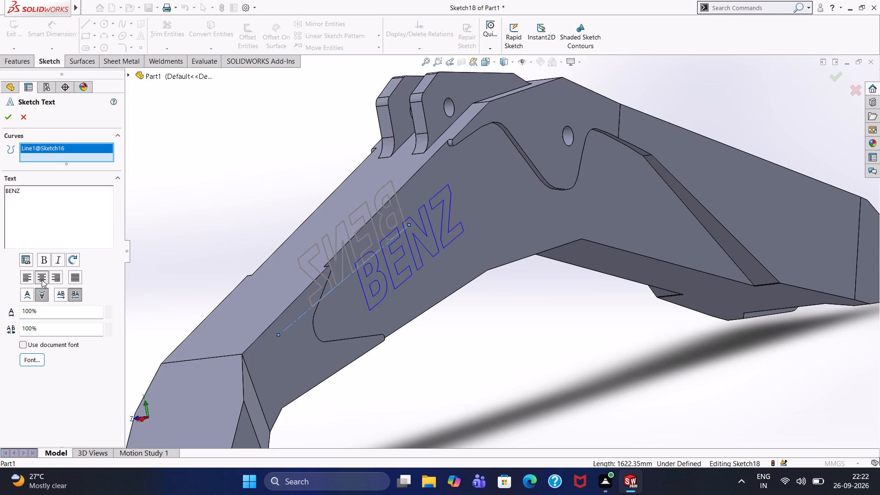
middle_drag(202, 220, 207, 220)
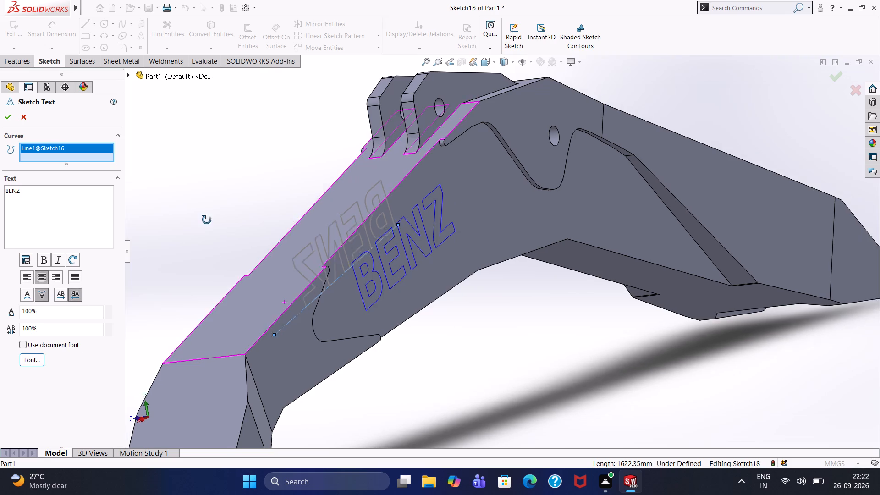
middle_drag(207, 220, 300, 220)
scroll(256, 258, up, 3)
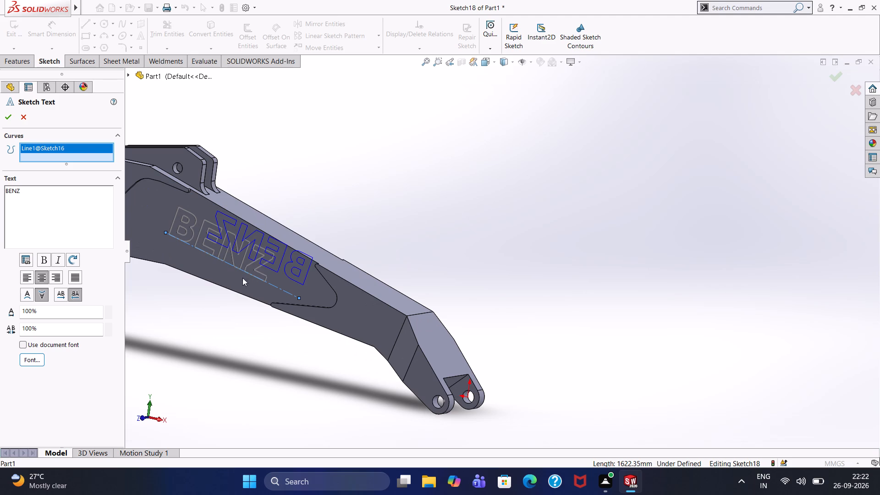
middle_drag(347, 225, 378, 203)
click(7, 121)
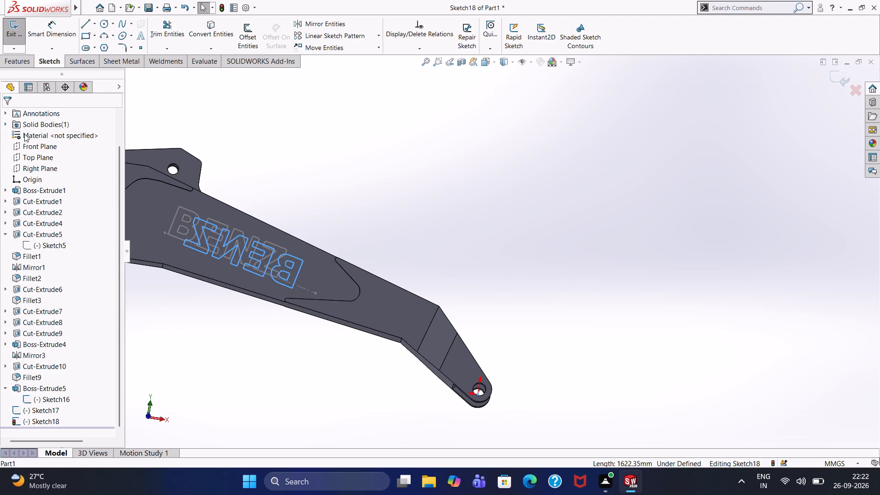
click(286, 181)
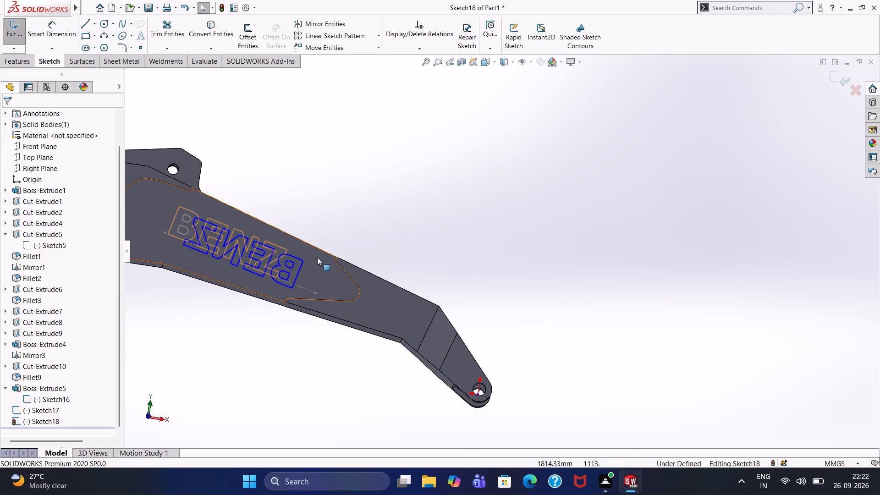
Hide Sketch16 of the lettering extrusion, leaving the new BENZ text in Sketch18 displayed.
middle_drag(357, 222, 225, 262)
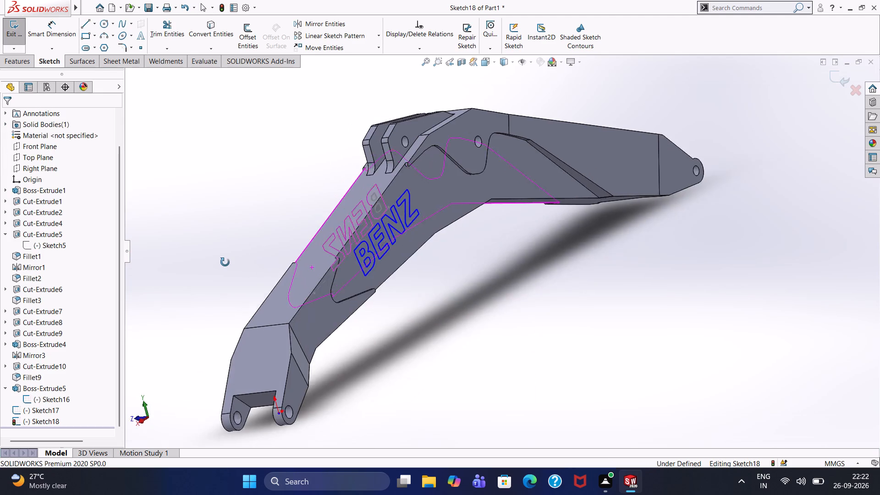
middle_drag(225, 262, 225, 262)
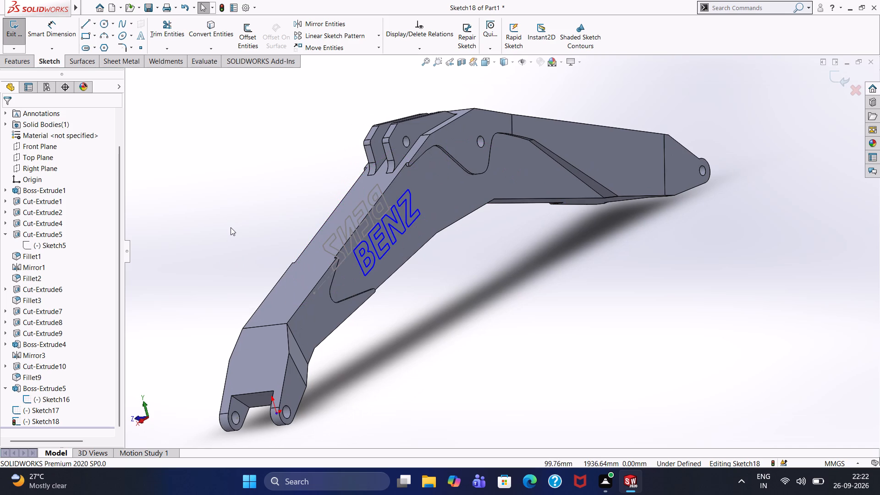
middle_drag(233, 227, 339, 234)
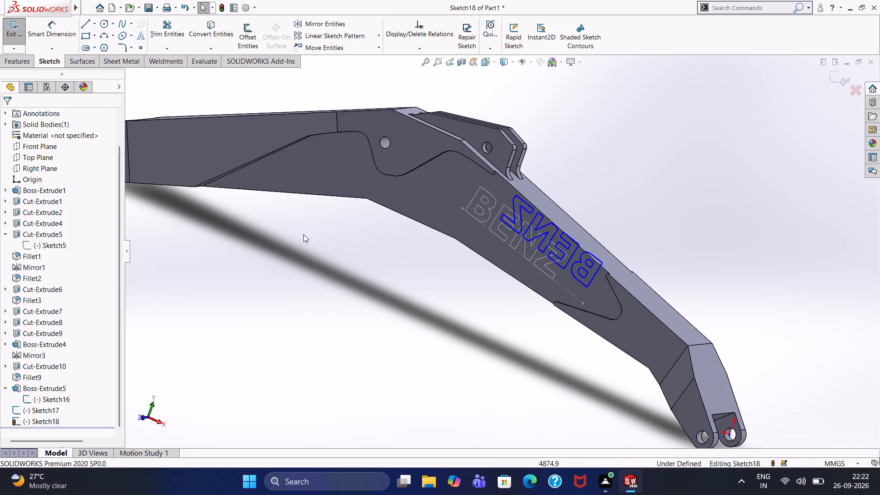
click(44, 397)
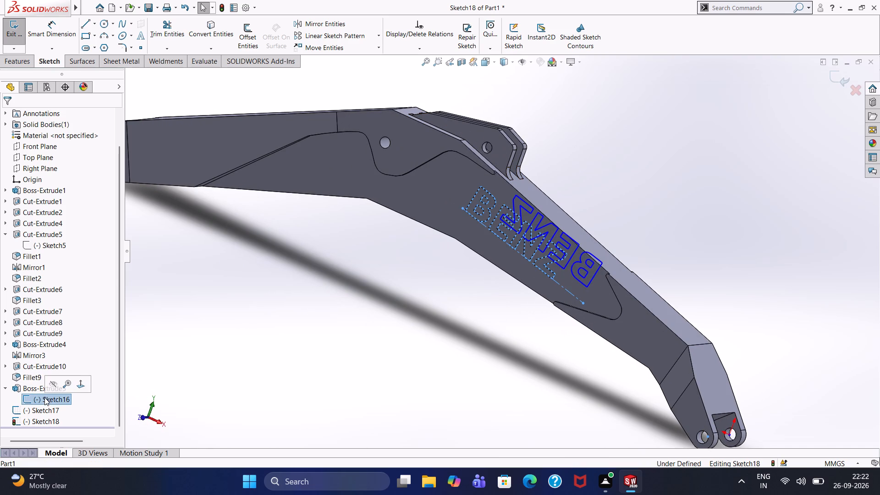
click(53, 384)
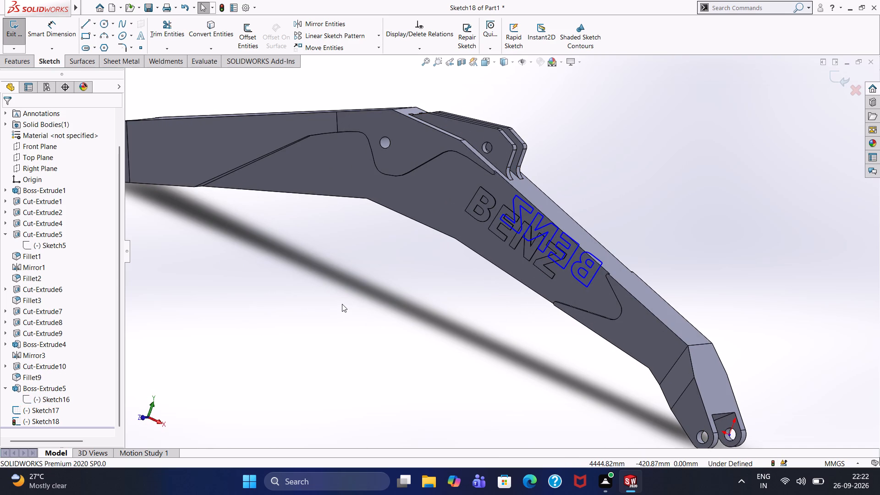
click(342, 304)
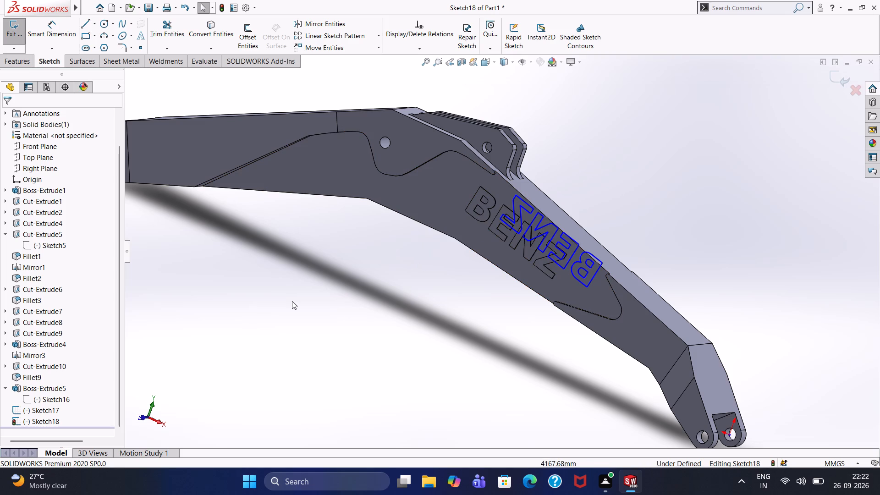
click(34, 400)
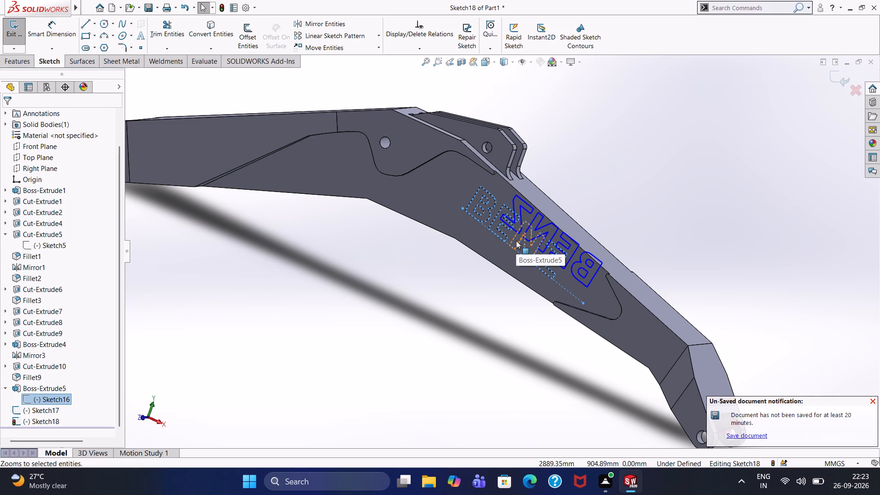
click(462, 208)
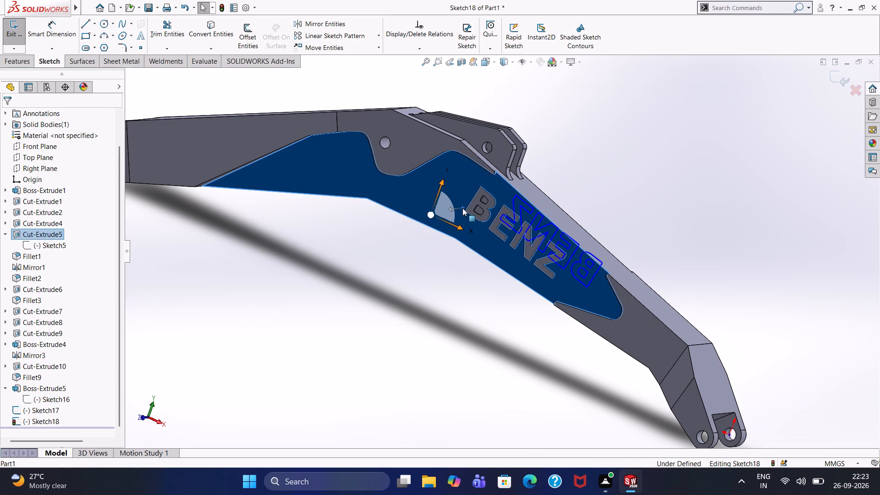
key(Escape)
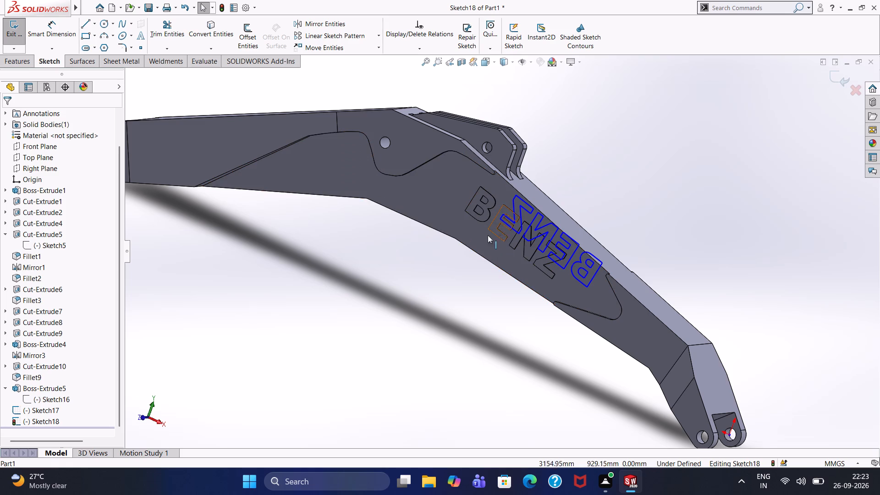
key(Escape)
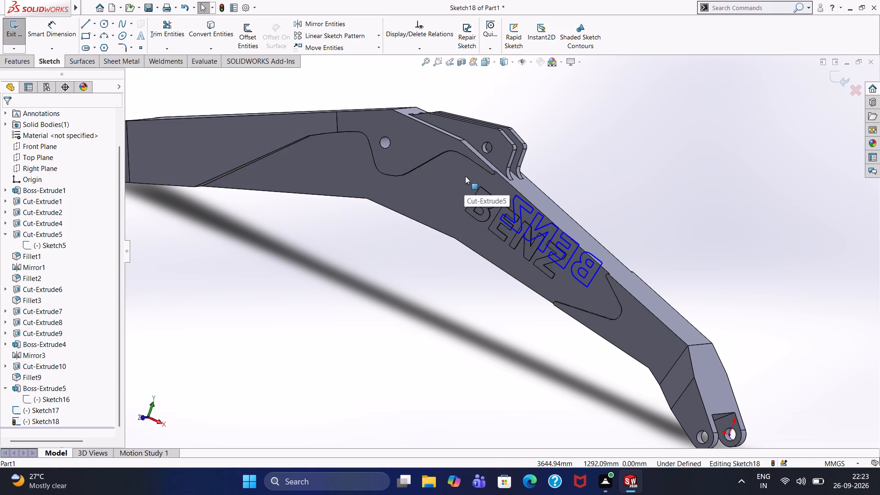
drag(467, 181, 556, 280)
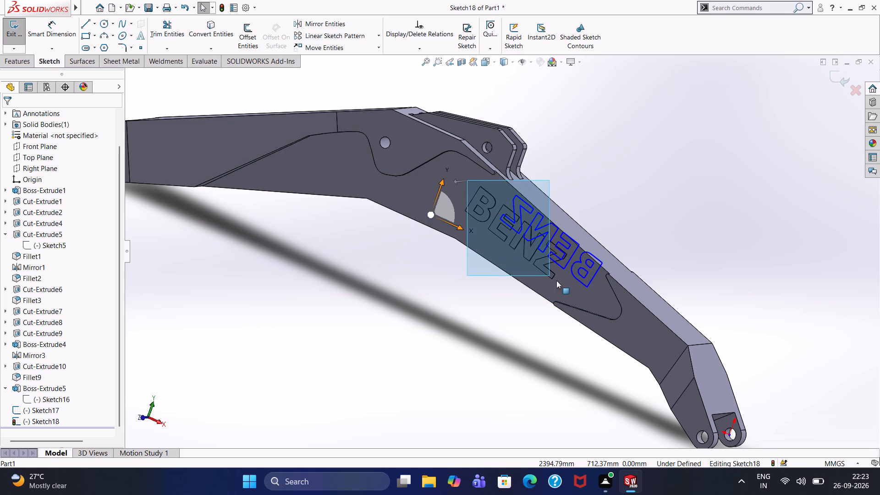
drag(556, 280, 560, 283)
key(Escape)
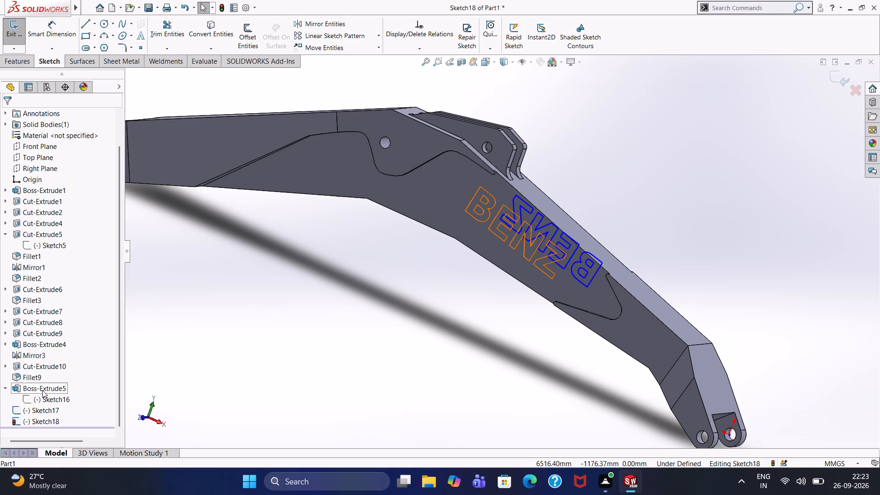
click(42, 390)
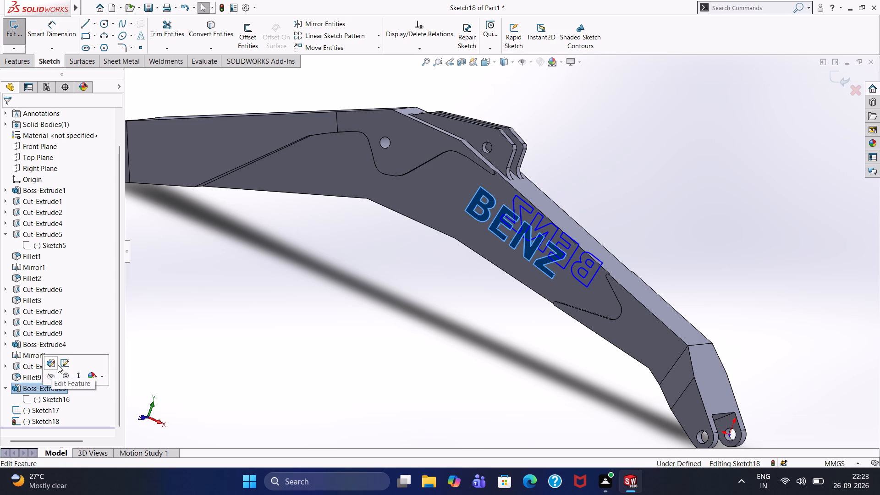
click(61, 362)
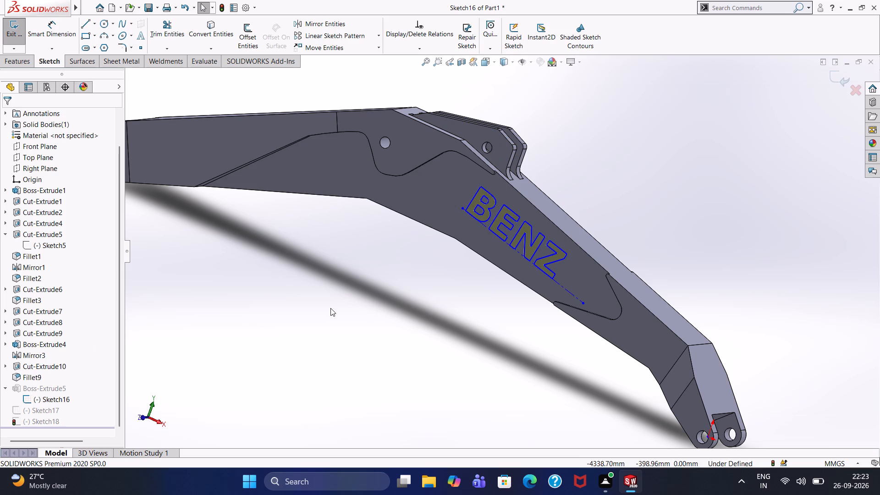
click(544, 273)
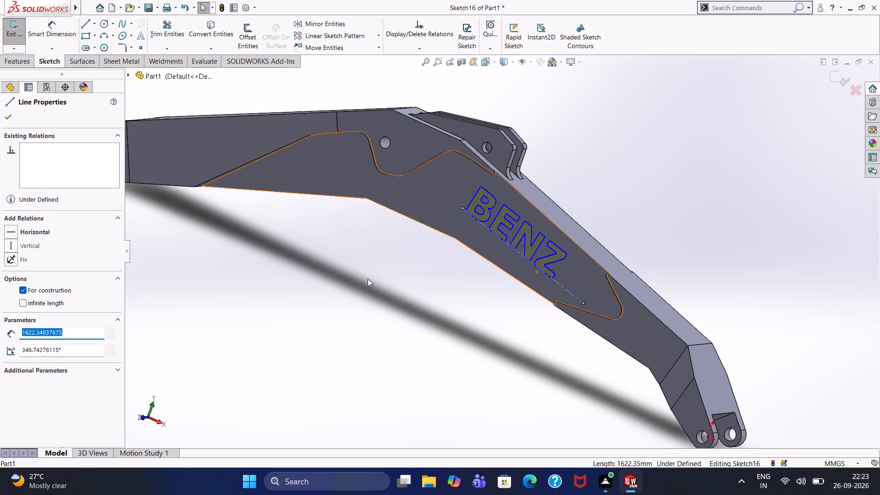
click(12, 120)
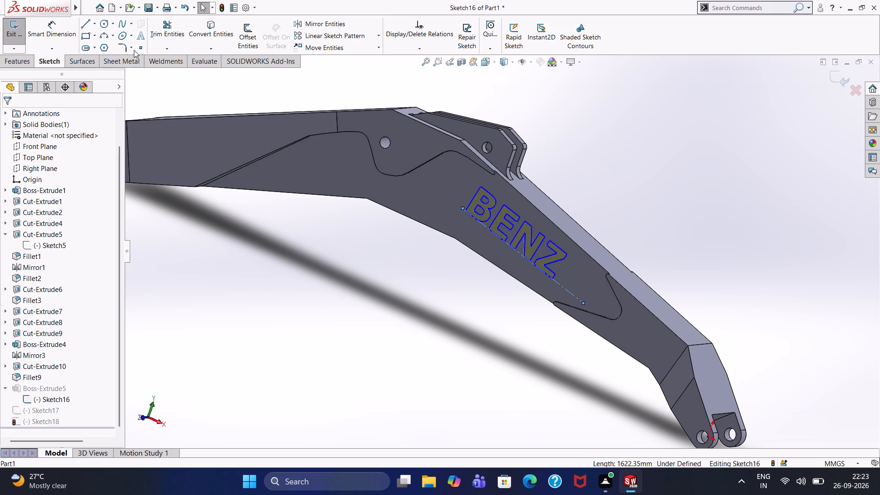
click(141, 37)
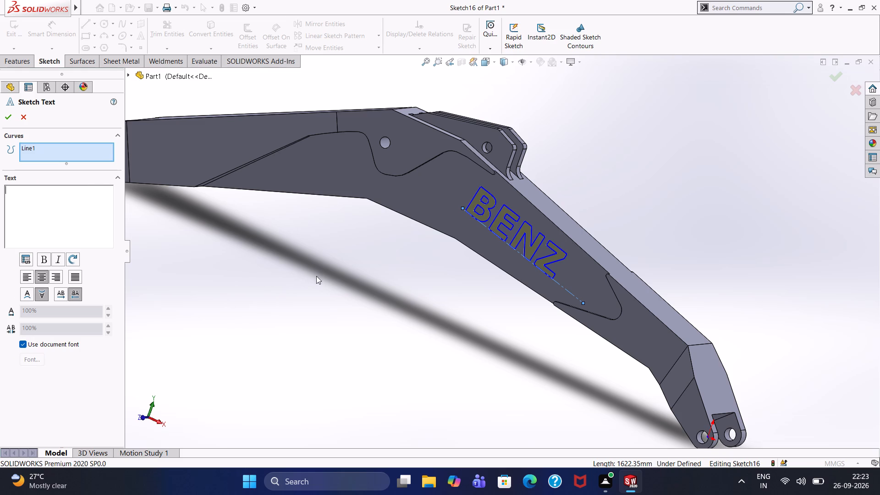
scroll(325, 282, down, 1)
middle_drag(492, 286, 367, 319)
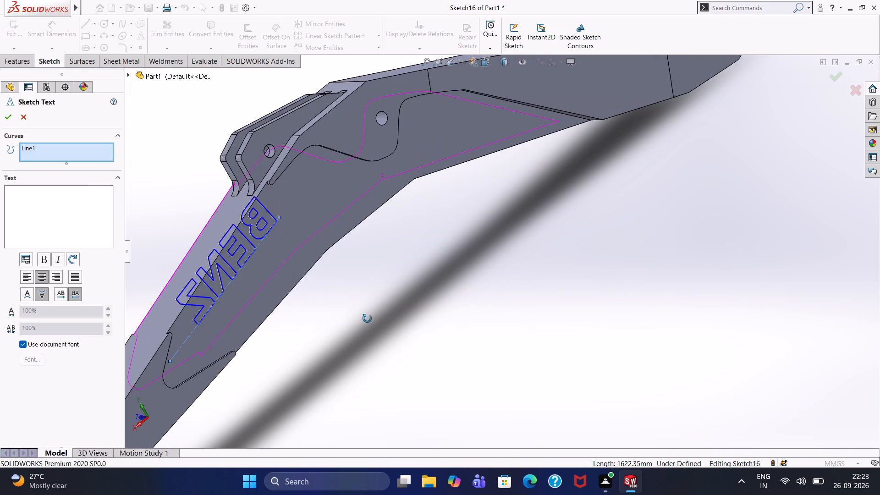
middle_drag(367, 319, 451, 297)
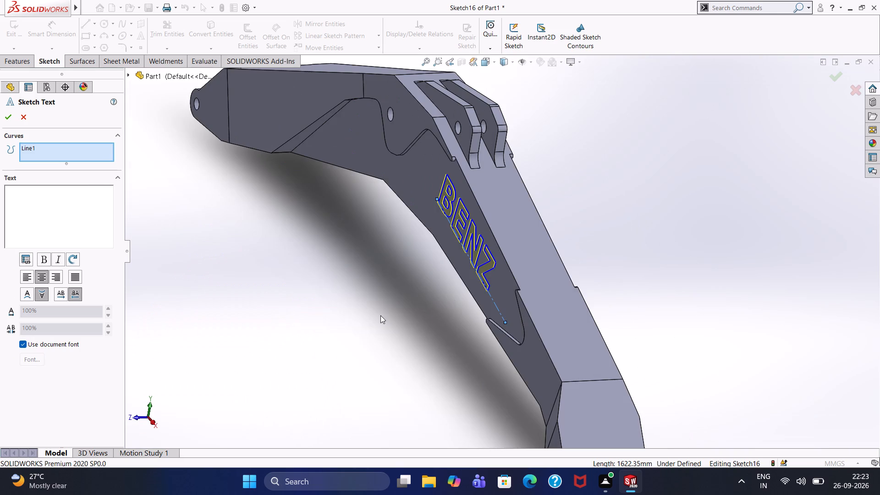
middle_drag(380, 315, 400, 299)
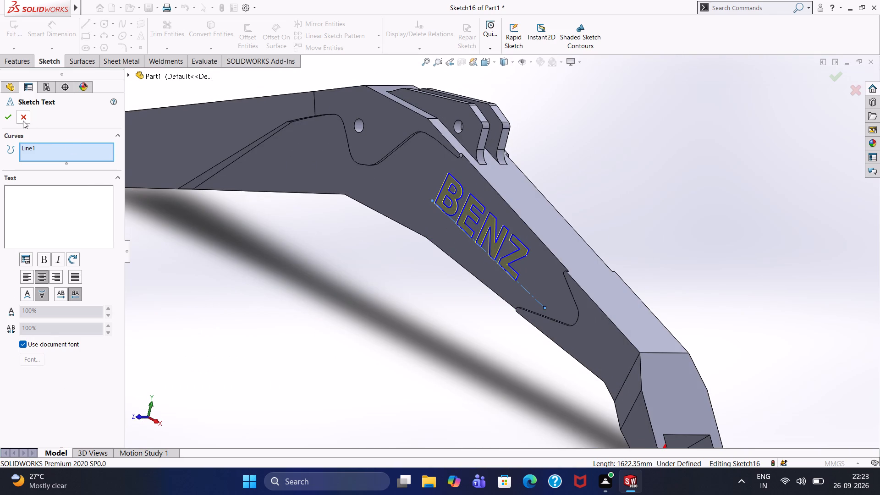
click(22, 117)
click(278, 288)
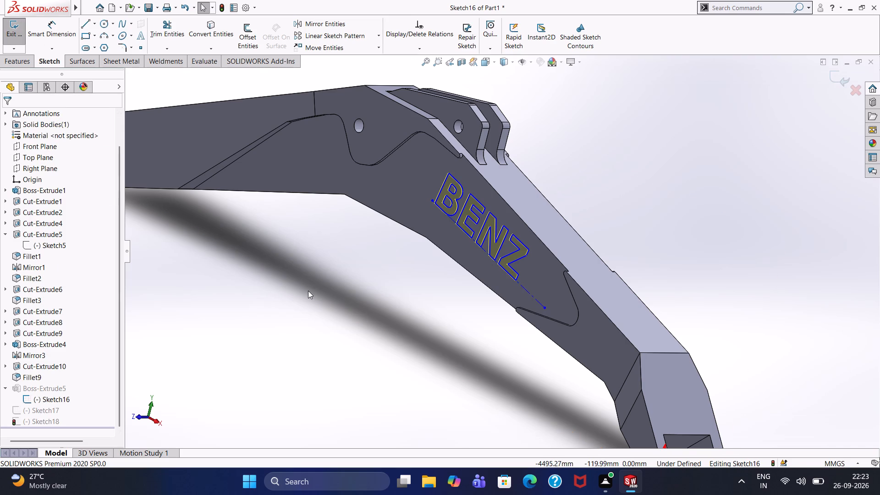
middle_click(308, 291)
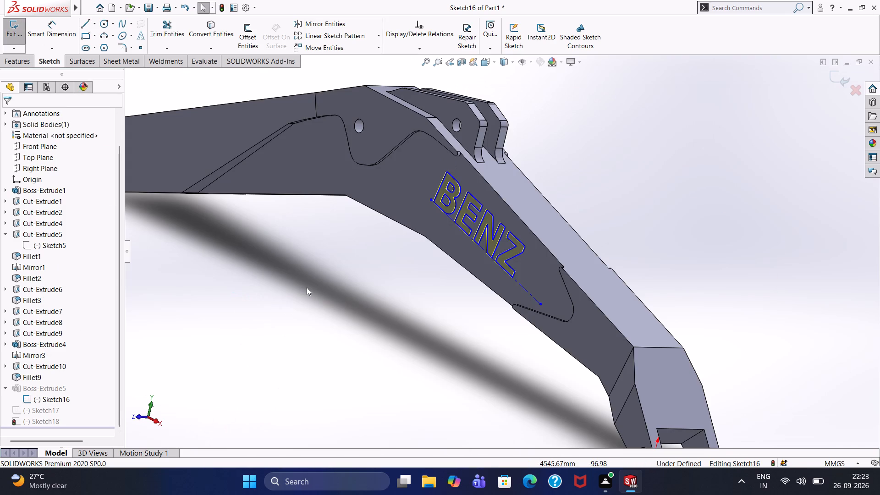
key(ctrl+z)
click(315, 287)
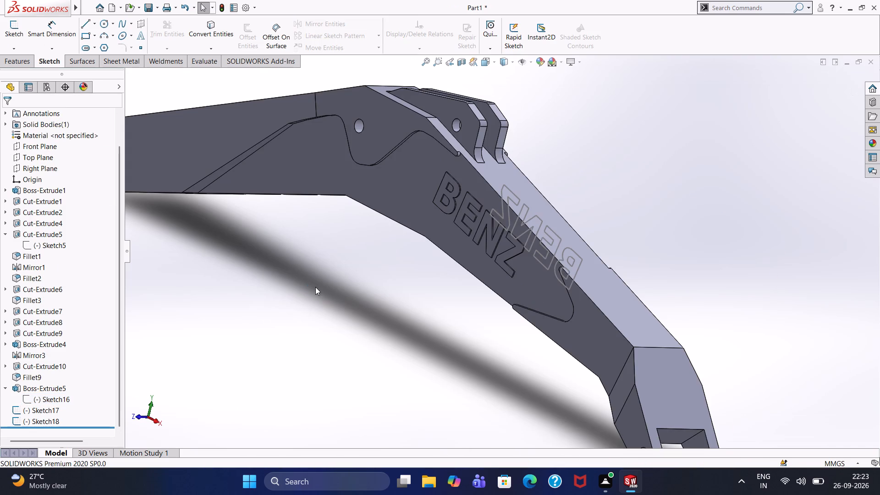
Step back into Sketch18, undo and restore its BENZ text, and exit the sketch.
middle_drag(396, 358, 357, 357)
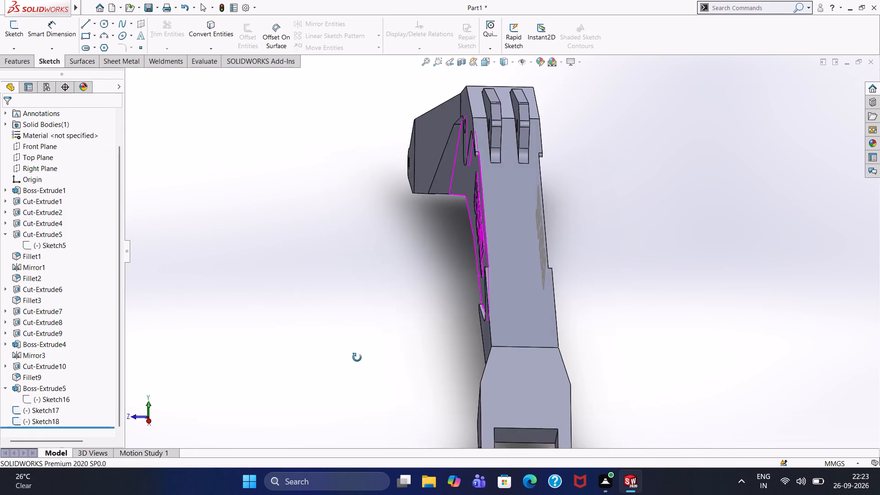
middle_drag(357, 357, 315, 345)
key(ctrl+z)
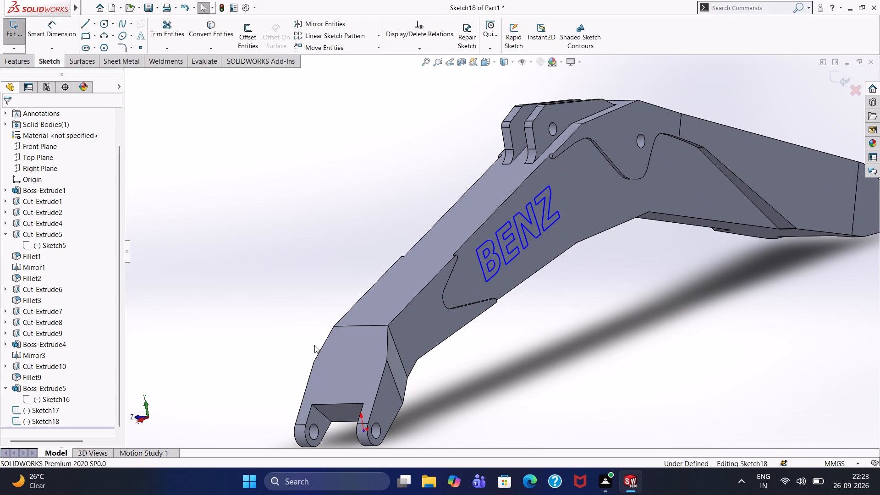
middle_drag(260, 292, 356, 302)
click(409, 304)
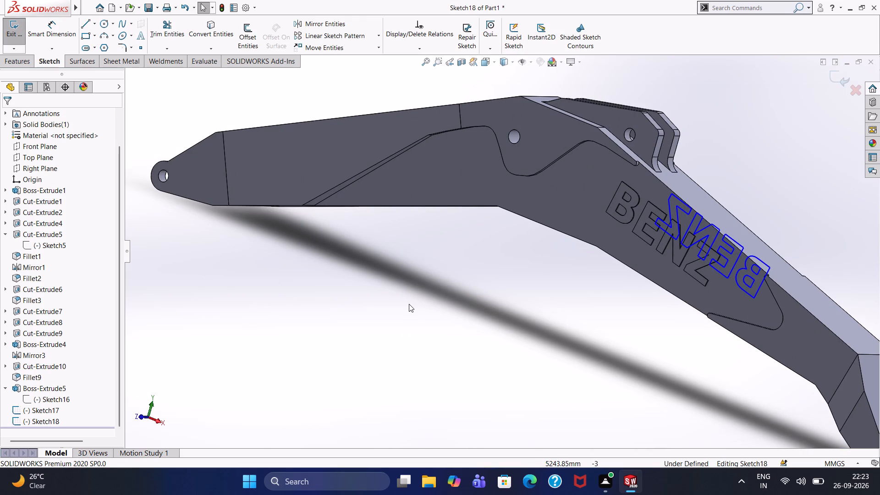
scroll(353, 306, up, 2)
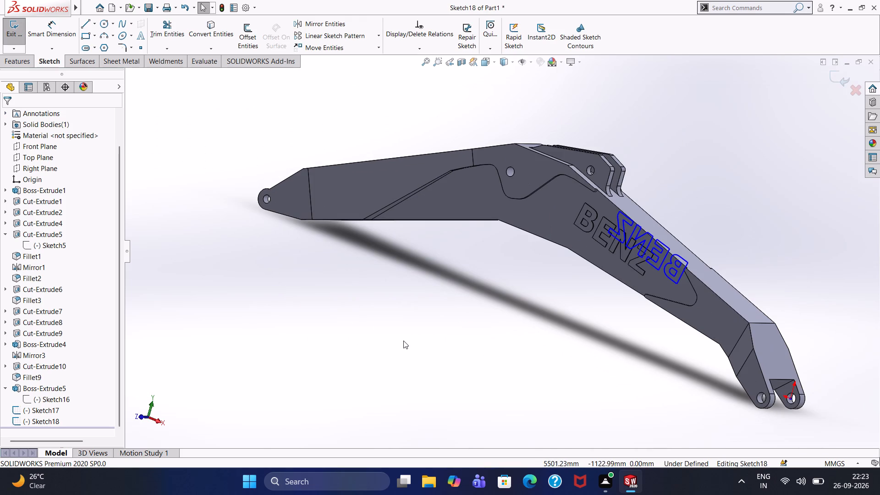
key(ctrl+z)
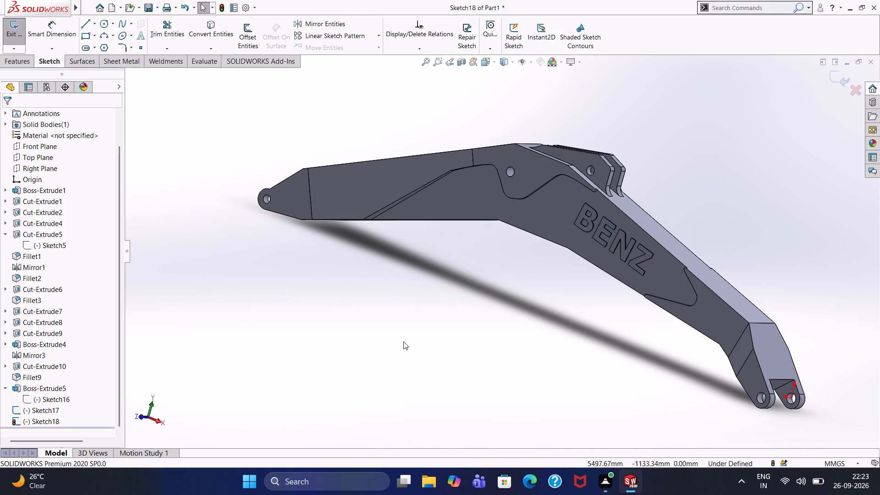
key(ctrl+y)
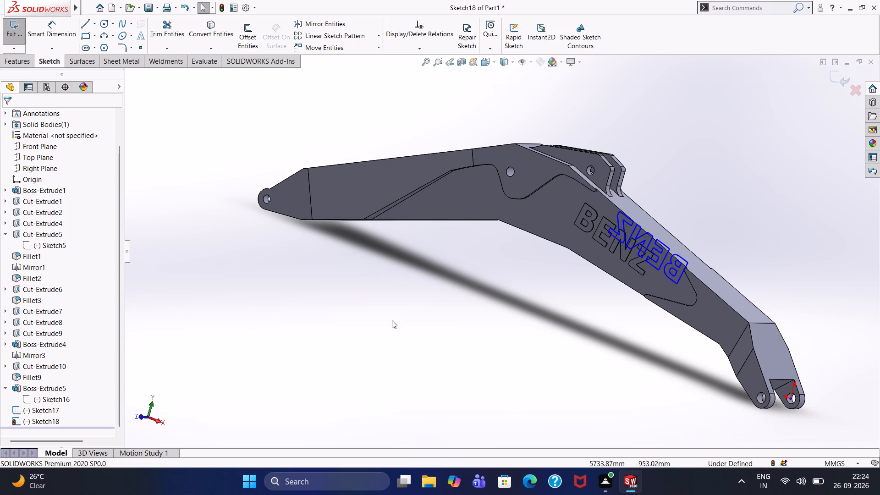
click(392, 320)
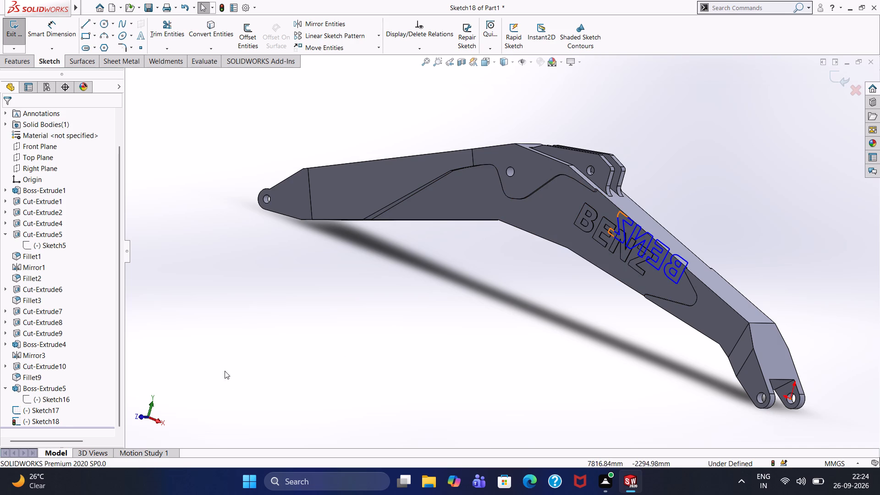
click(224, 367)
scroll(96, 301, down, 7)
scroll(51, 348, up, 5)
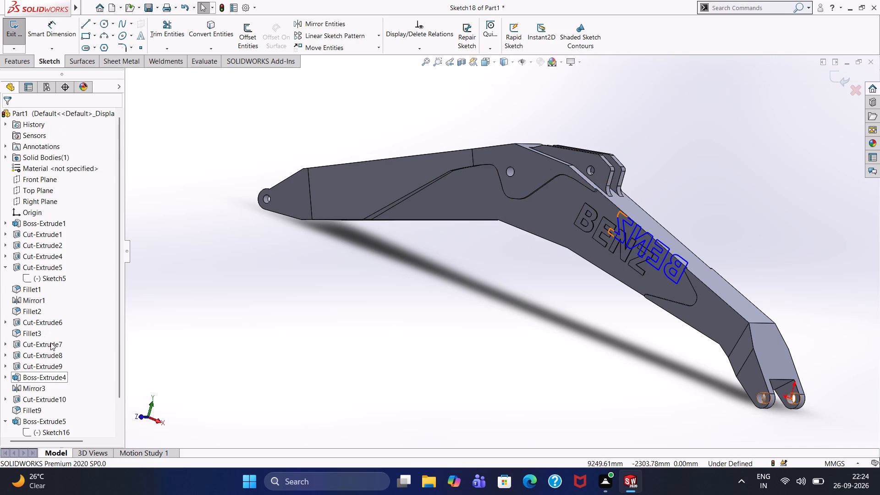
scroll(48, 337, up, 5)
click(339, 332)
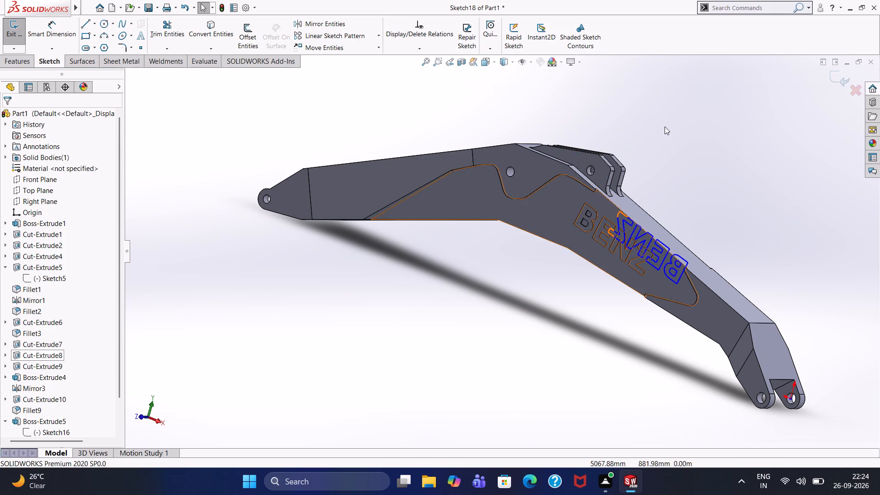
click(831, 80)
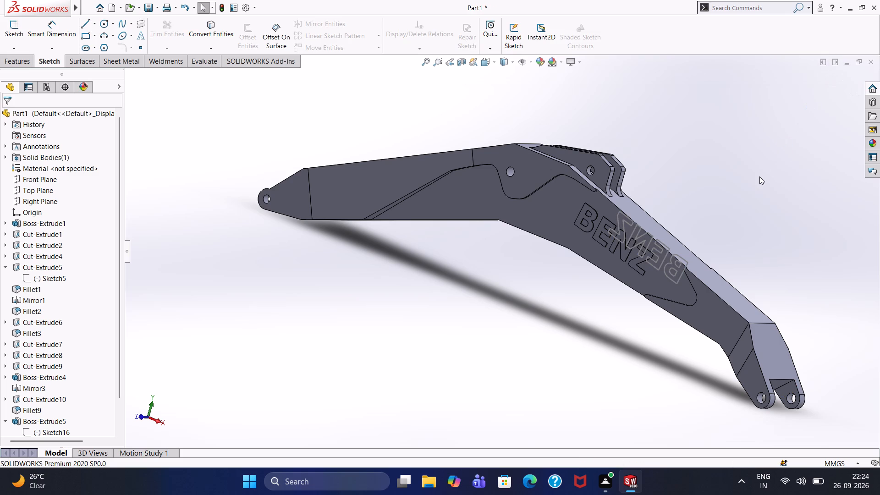
Undo the opposite-side text sketches, the raised BENZ extrusion and the Sketch16 text, back to only the construction baseline in Sketch16.
middle_drag(723, 199, 636, 213)
click(623, 283)
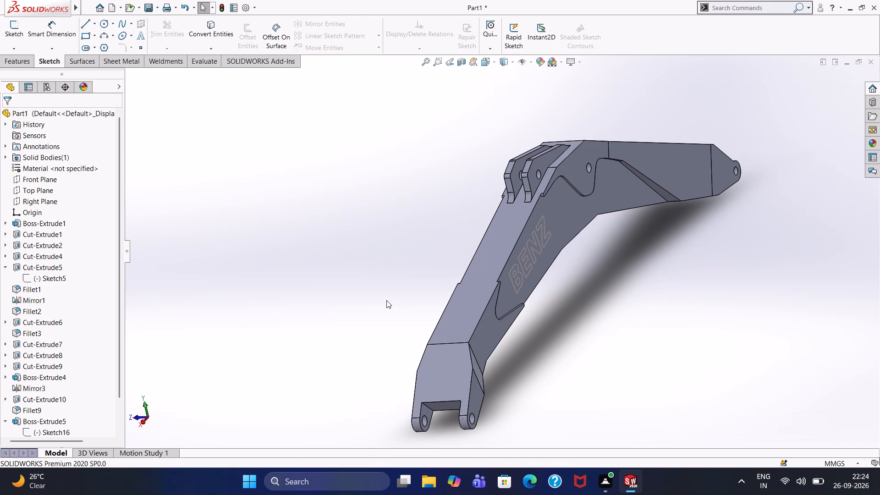
key(ctrl+z)
key(ctrl+z)
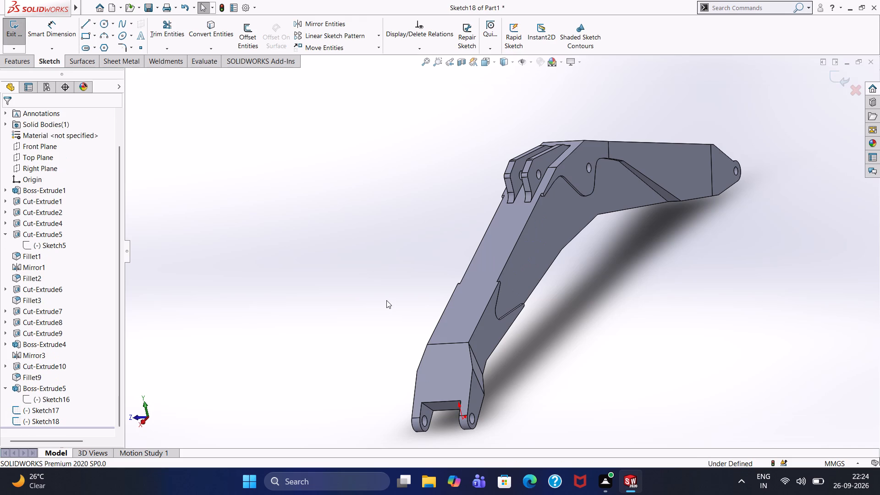
middle_drag(401, 299, 401, 300)
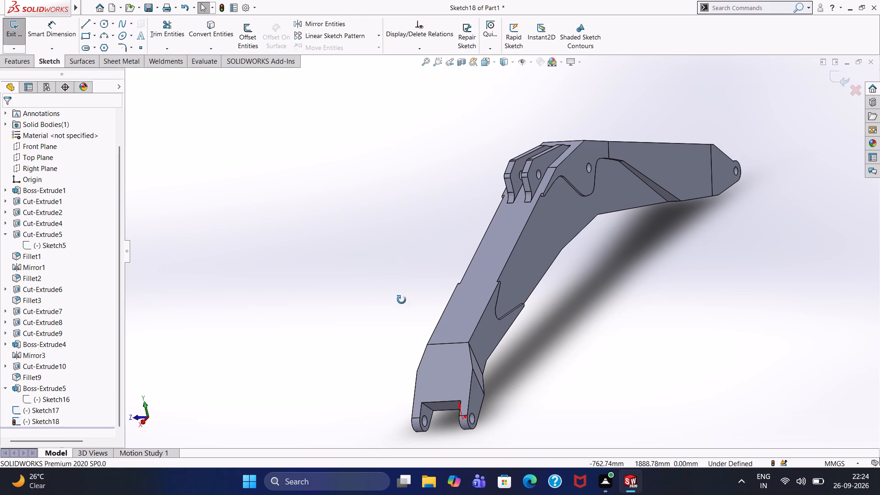
middle_drag(401, 300, 546, 273)
click(536, 275)
key(ctrl+z)
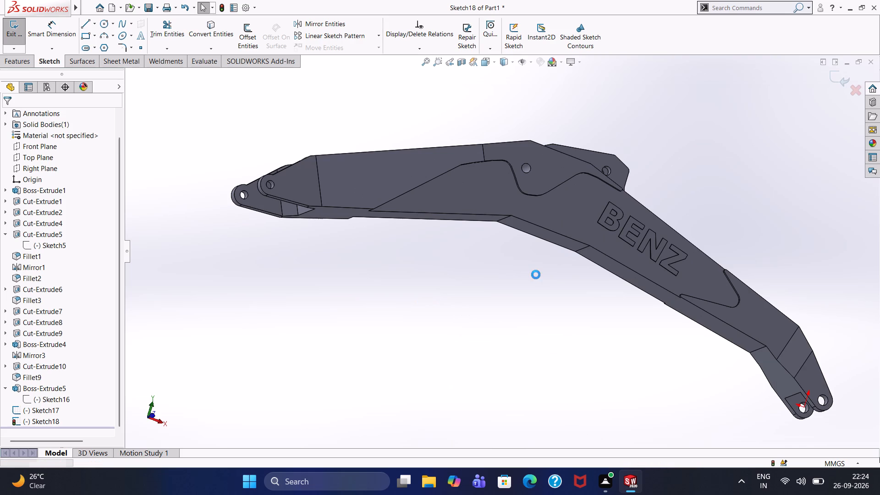
key(ctrl+z)
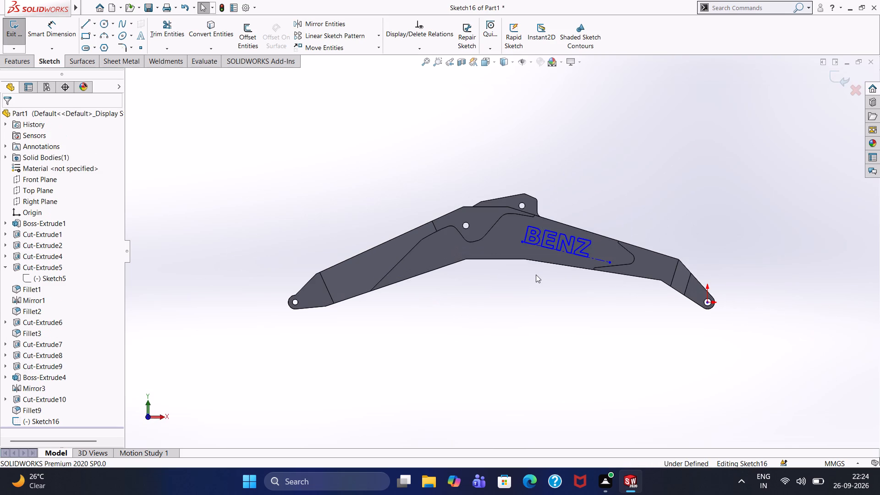
key(ctrl+z)
key(ctrl+z)
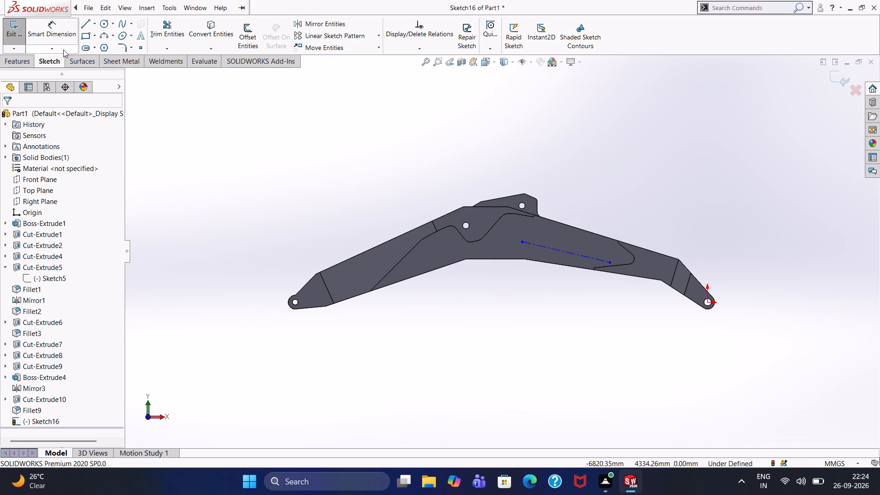
Add the sketch text BENZ along the construction baseline in Sketch16.
click(138, 34)
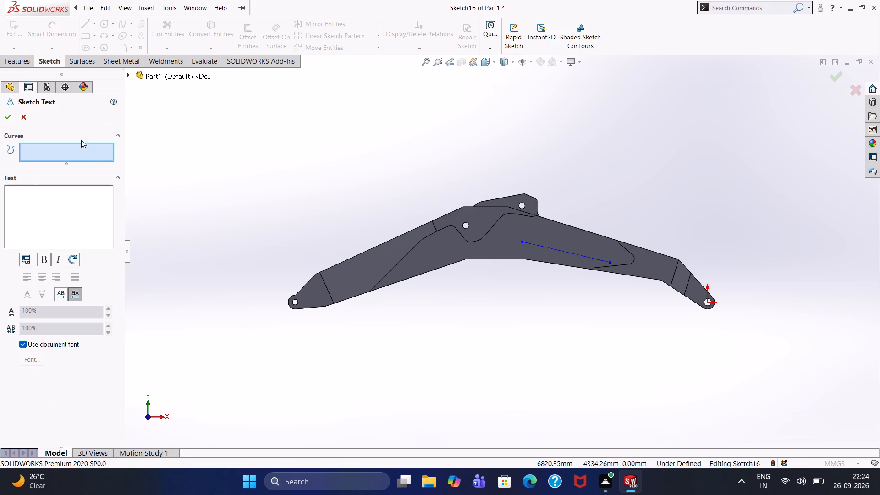
click(579, 256)
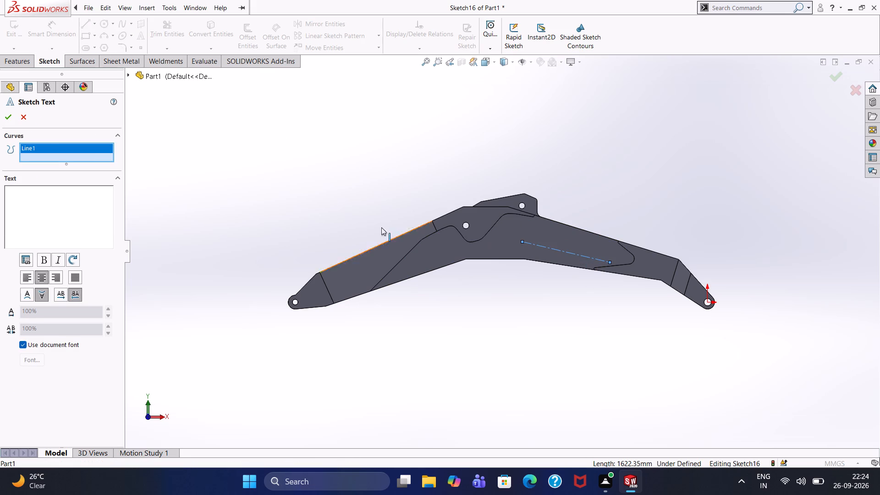
click(36, 202)
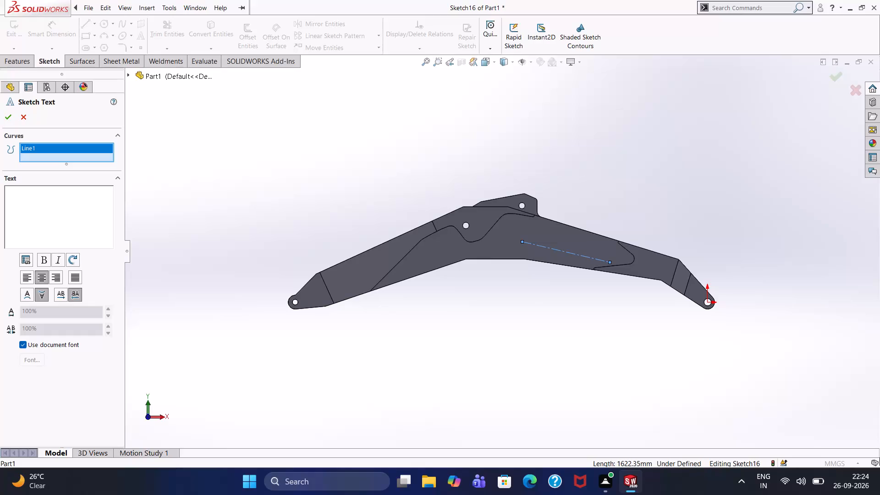
text(BENZ)
Override the document font for the BENZ text with Verdana Bold at a height of 300 mm.
click(21, 346)
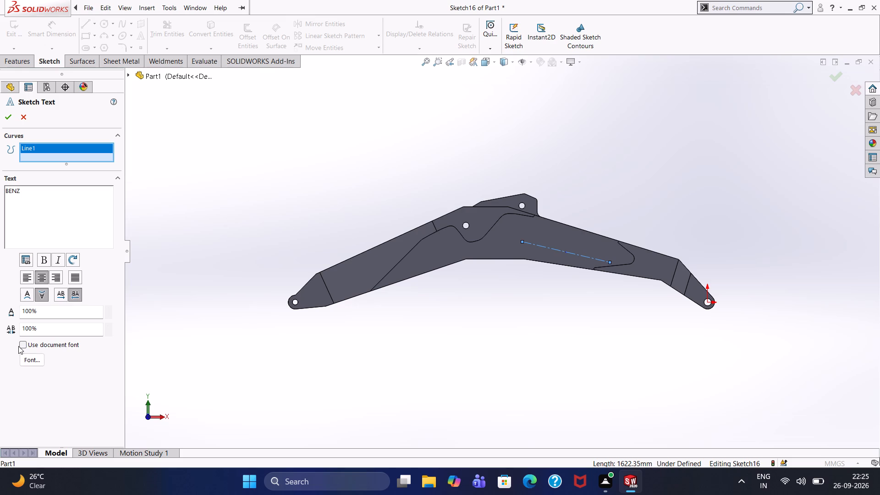
click(33, 363)
scroll(369, 205, down, 8)
scroll(369, 205, up, 1)
scroll(369, 205, down, 14)
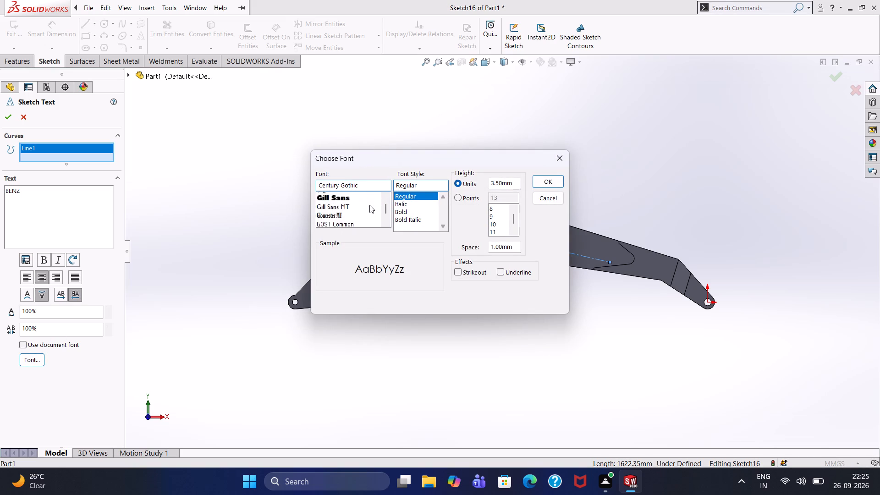
scroll(369, 205, down, 19)
scroll(368, 205, down, 13)
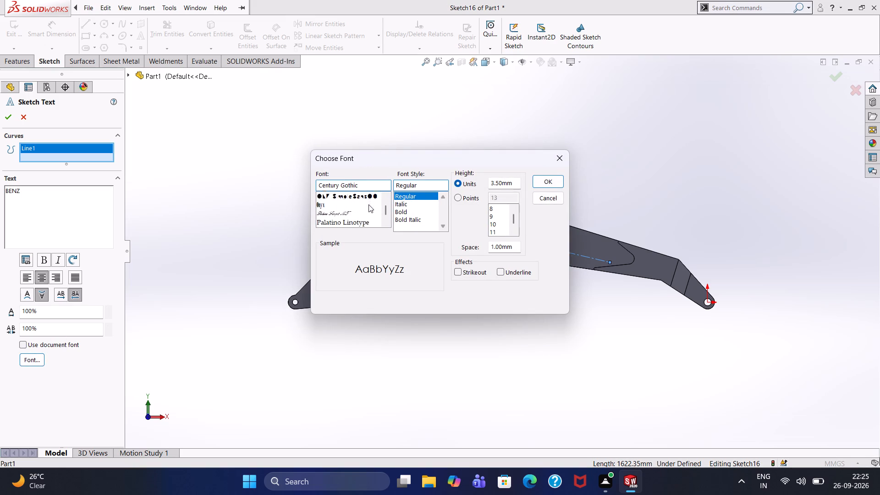
scroll(368, 204, down, 15)
scroll(333, 204, down, 9)
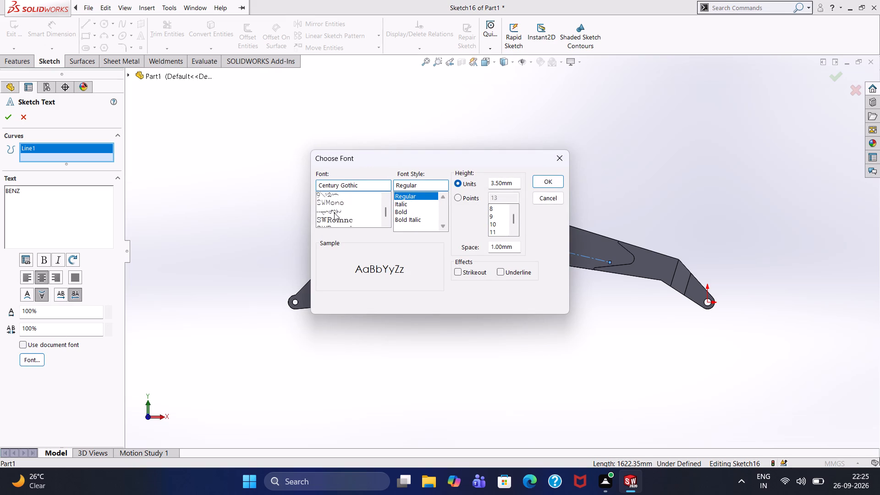
scroll(334, 213, down, 10)
scroll(334, 214, down, 12)
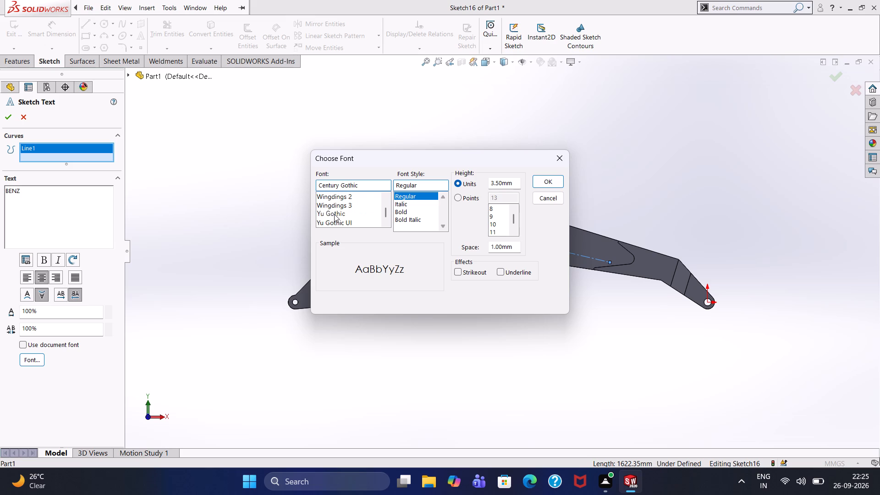
scroll(334, 214, up, 2)
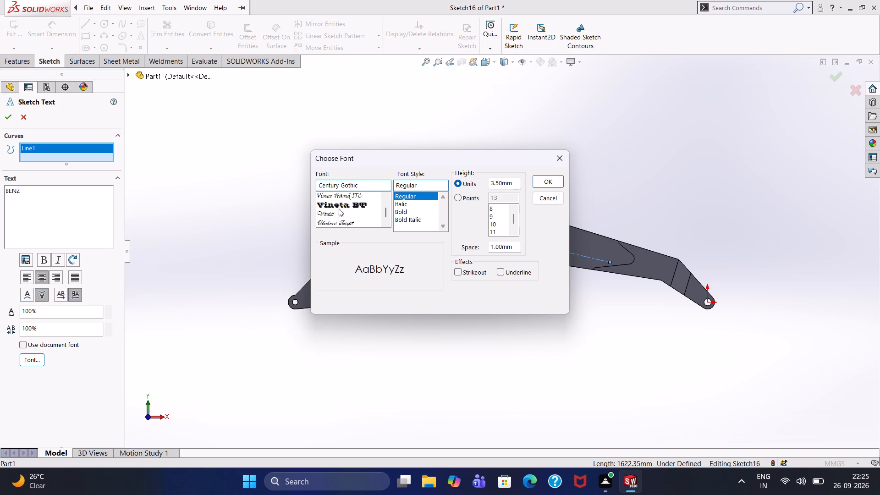
scroll(339, 209, up, 1)
click(338, 213)
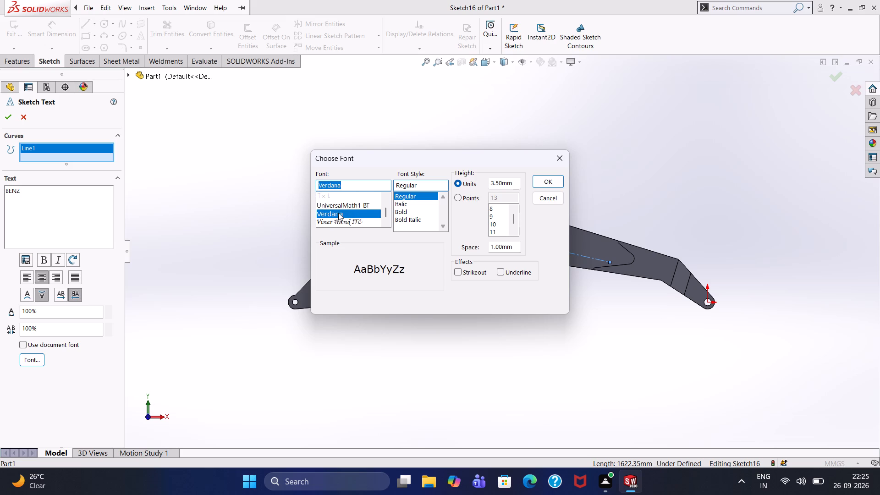
click(401, 210)
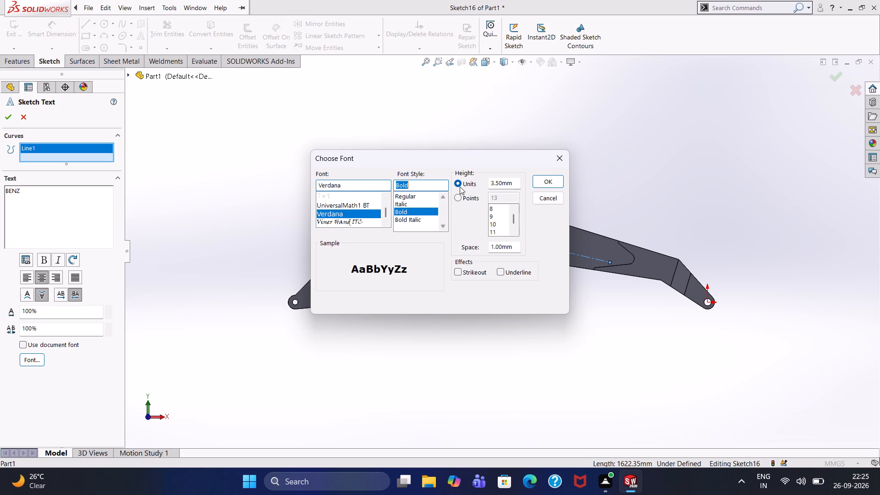
drag(512, 180, 469, 192)
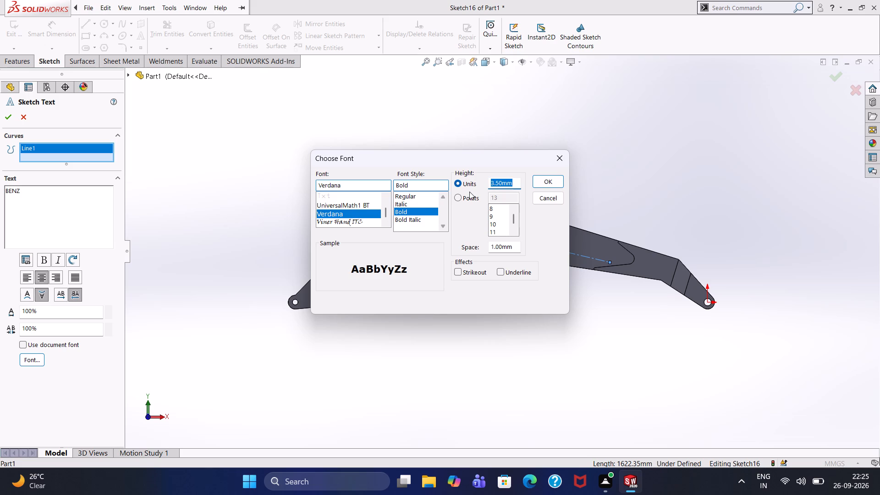
text(300)
key(Return)
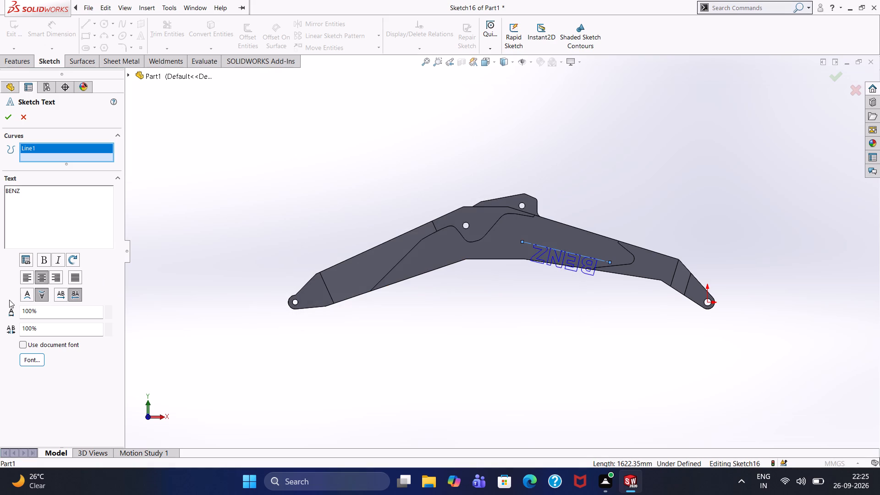
Set the BENZ text upright and unmirrored above the baseline, centre-align it, and accept the sketch text.
click(29, 292)
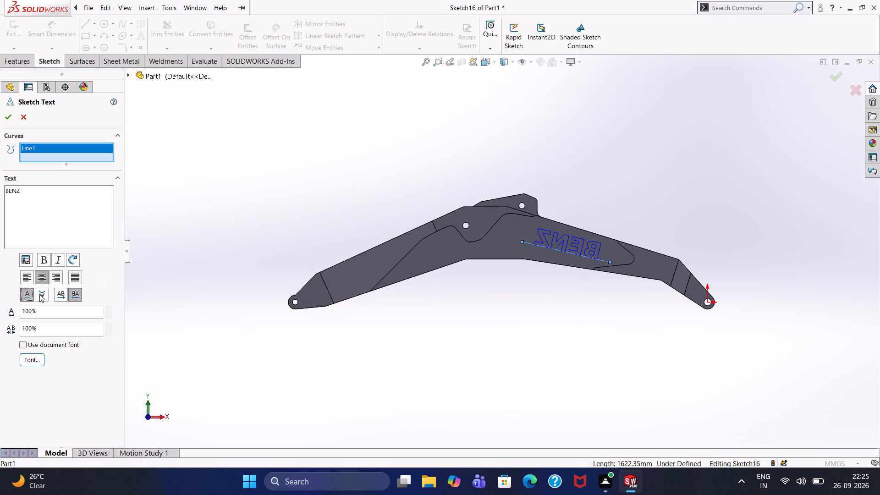
click(76, 291)
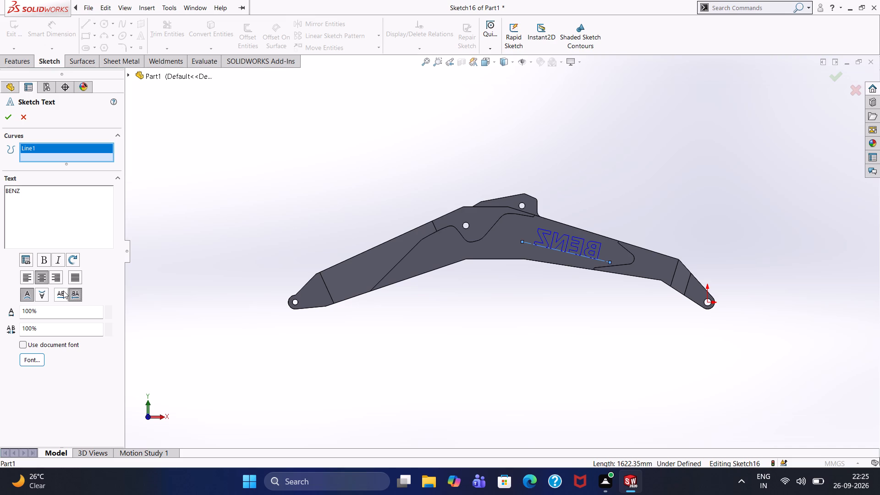
click(63, 292)
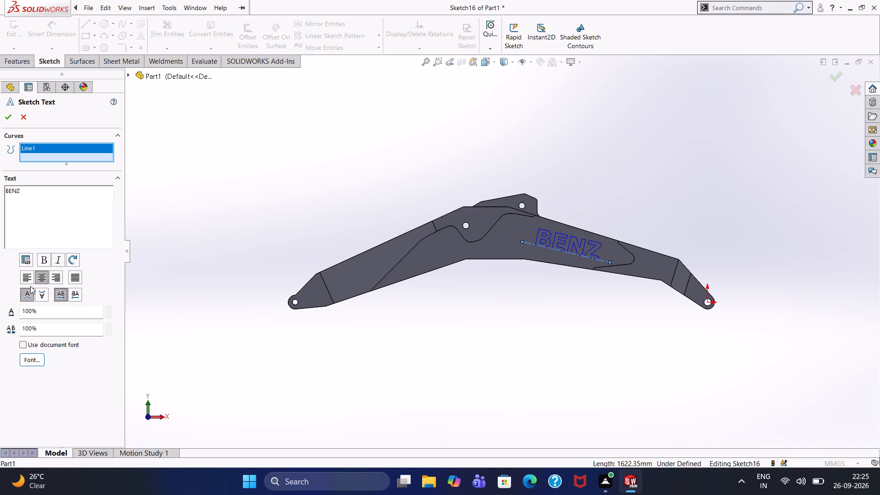
click(38, 277)
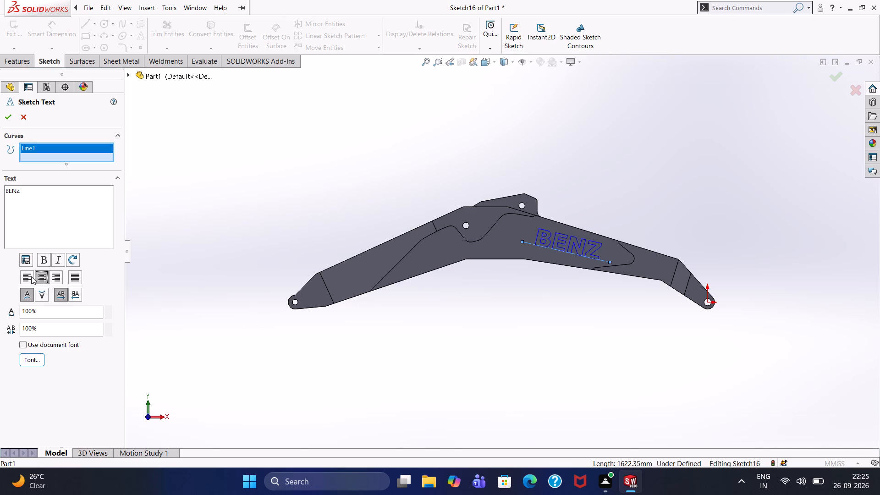
click(28, 275)
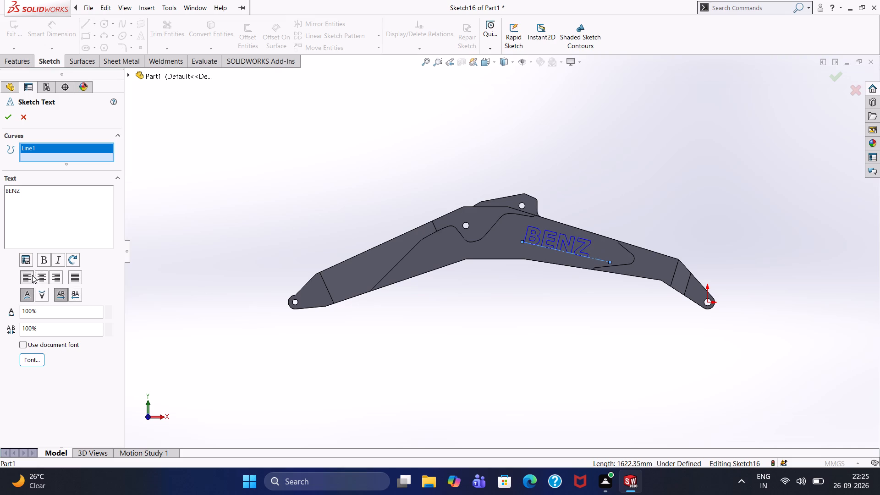
click(43, 277)
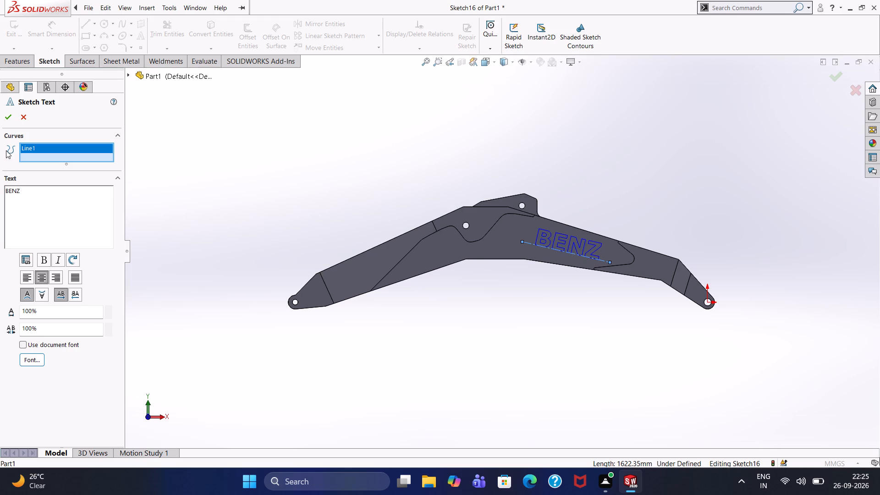
click(3, 115)
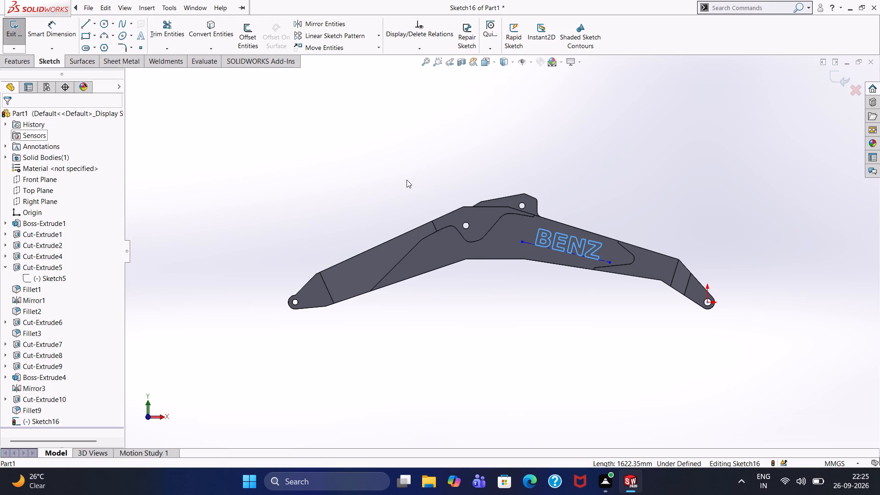
click(407, 180)
middle_click(457, 165)
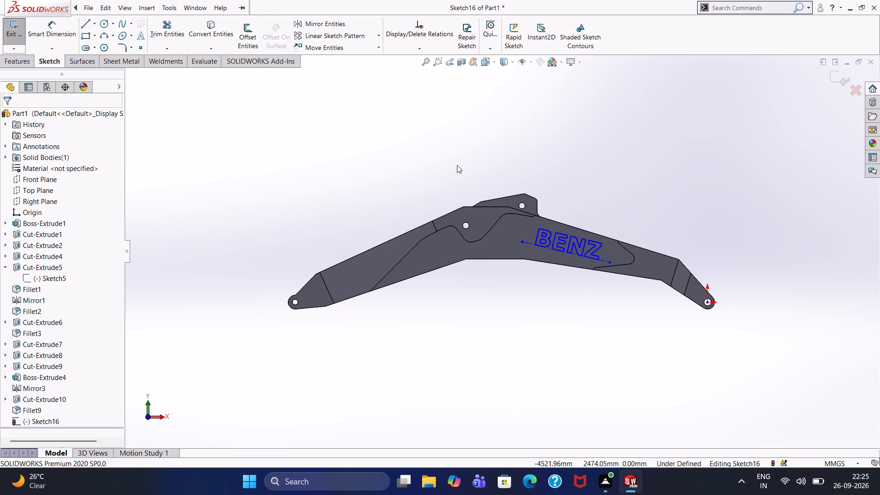
Extrude the BENZ text 10 mm blind from the sketch plane, merged with the boom.
click(22, 59)
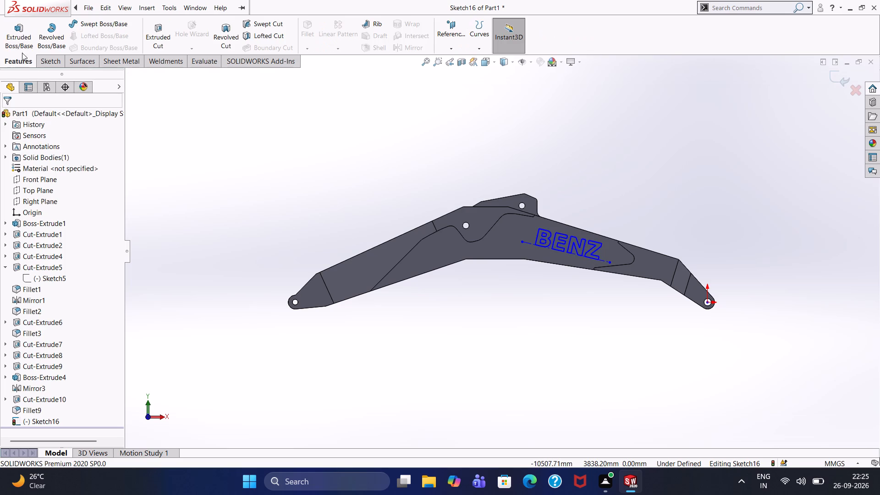
click(21, 36)
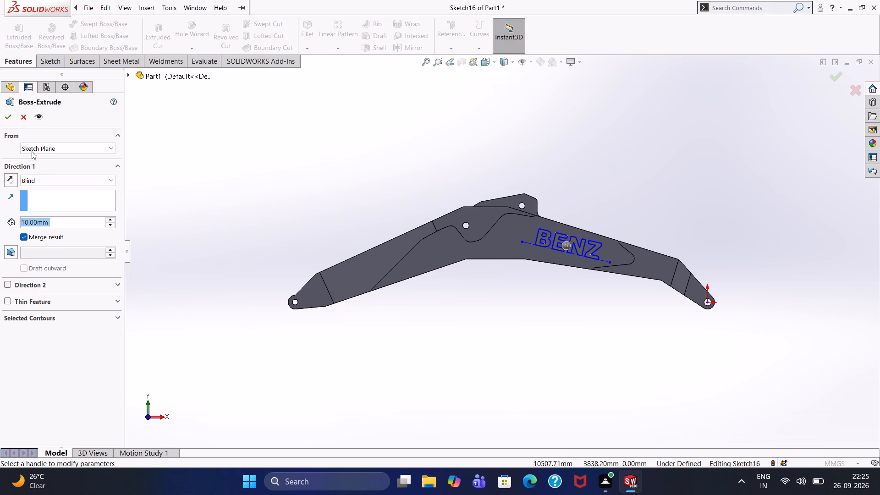
middle_drag(308, 188, 268, 202)
scroll(268, 202, down, 1)
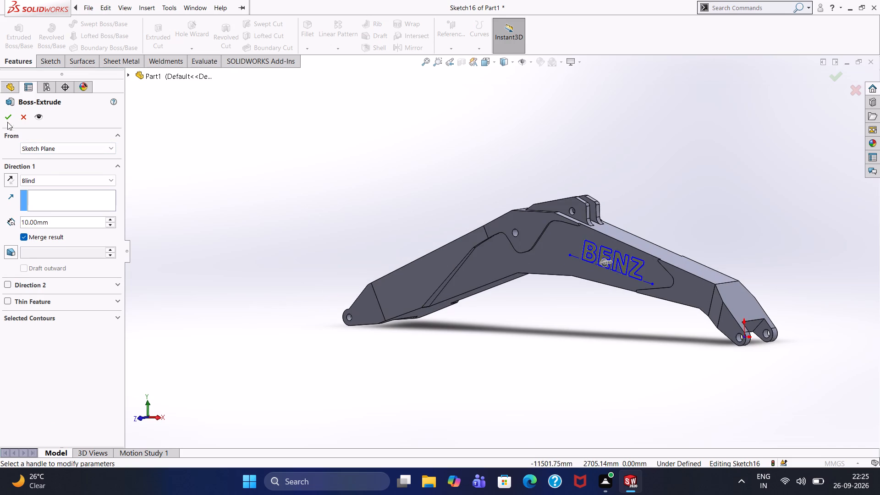
click(9, 117)
click(383, 184)
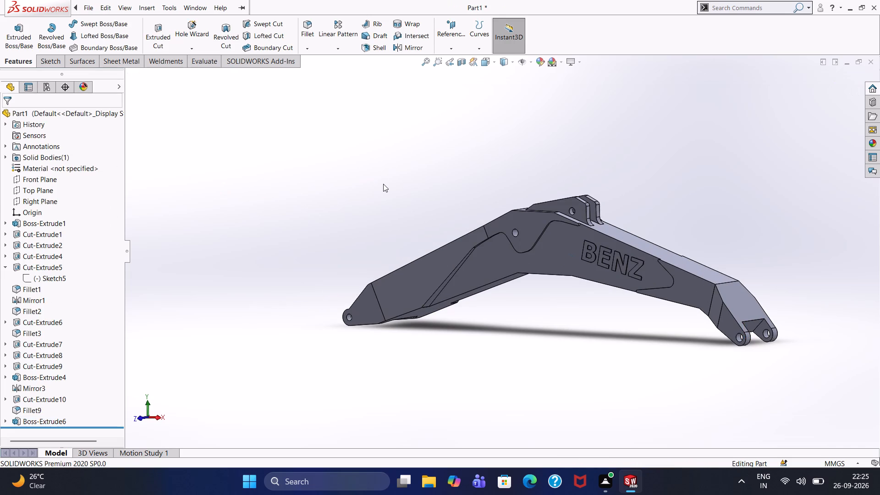
Start a new sketch on the recessed side face opposite the raised BENZ lettering.
middle_drag(398, 182, 299, 212)
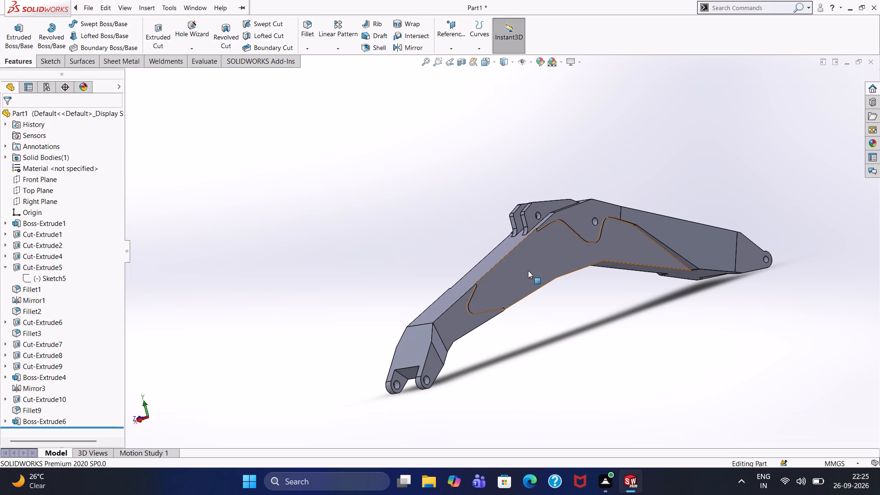
click(528, 270)
click(573, 245)
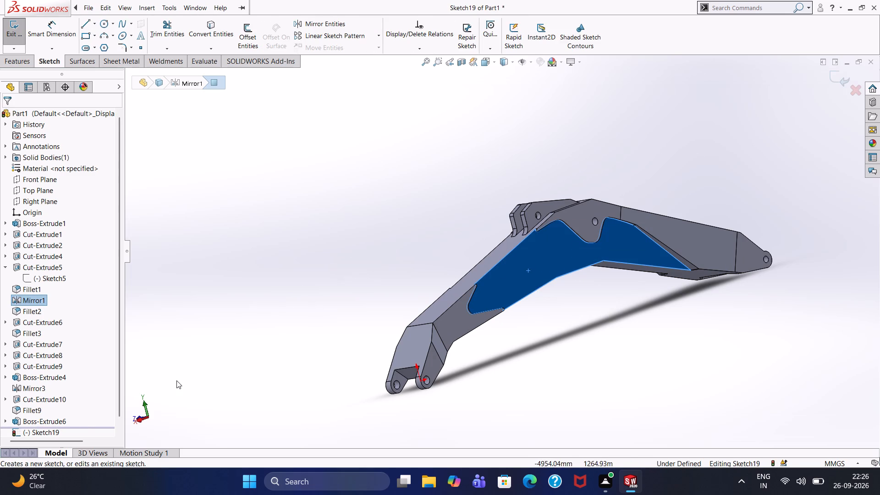
Make Sketch16, the source sketch of the BENZ extrusion, visible on the boom.
scroll(176, 381, down, 2)
scroll(415, 316, up, 1)
scroll(57, 350, down, 8)
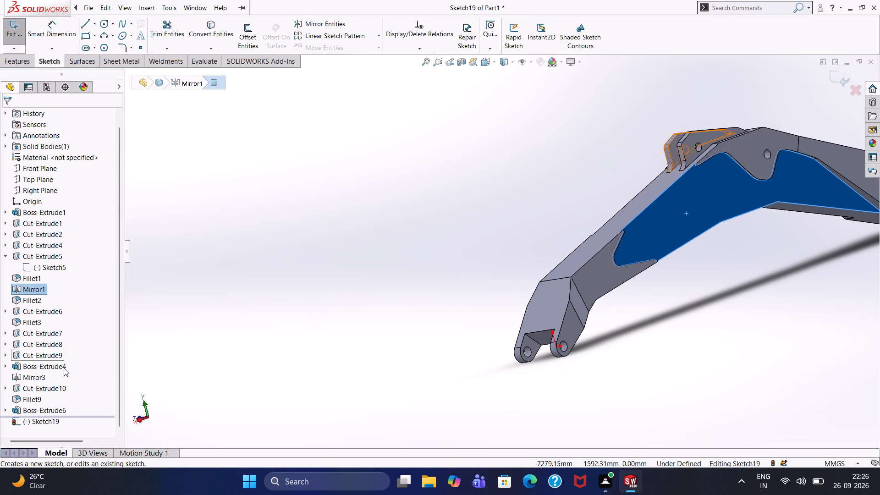
click(6, 408)
click(48, 422)
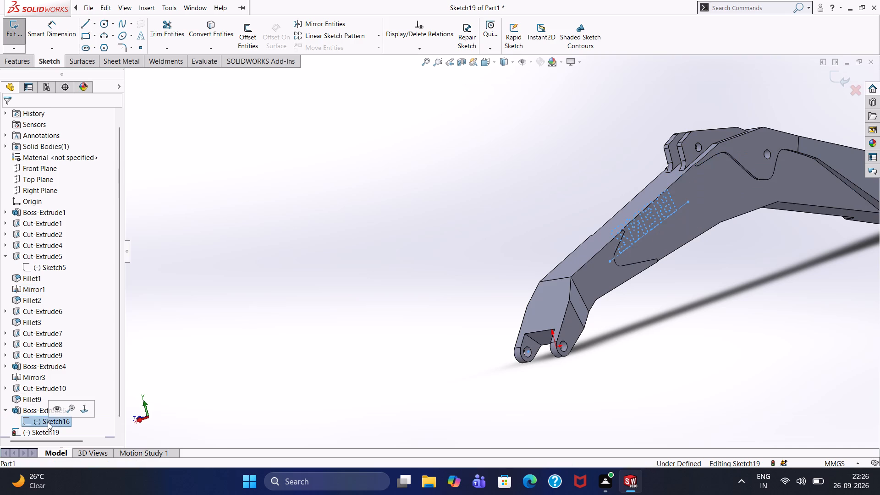
click(269, 304)
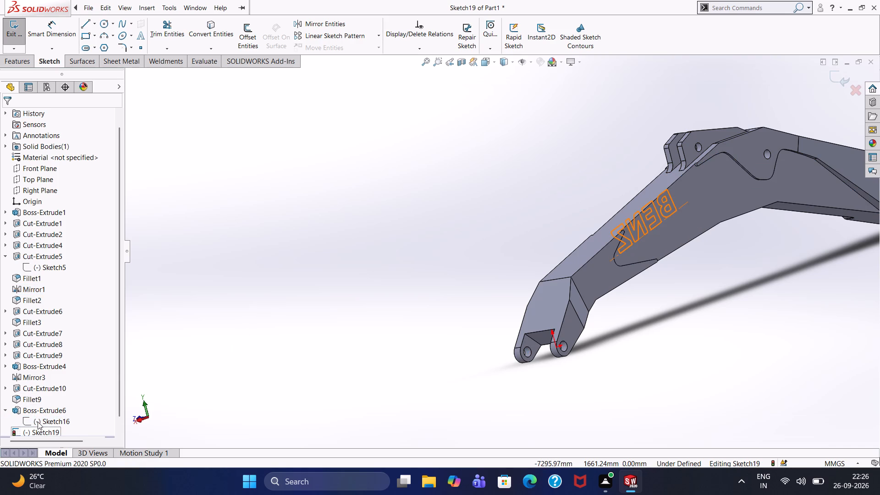
click(38, 422)
middle_drag(436, 256, 537, 241)
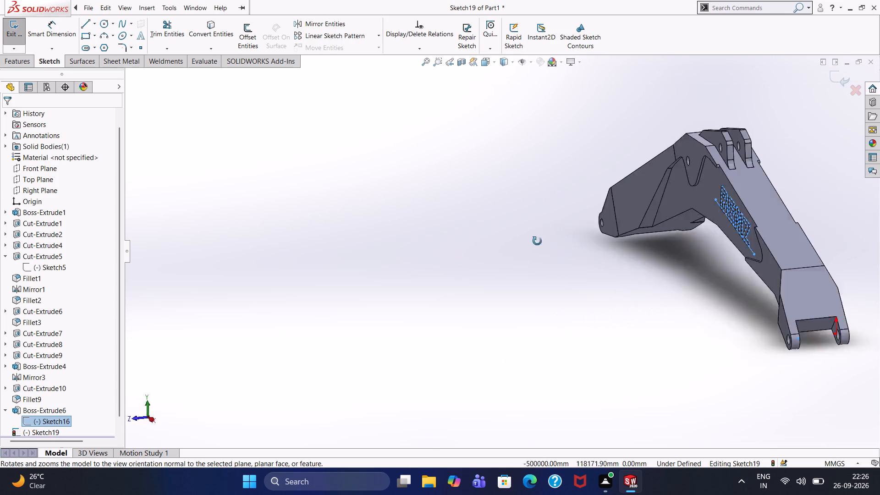
middle_drag(537, 241, 543, 238)
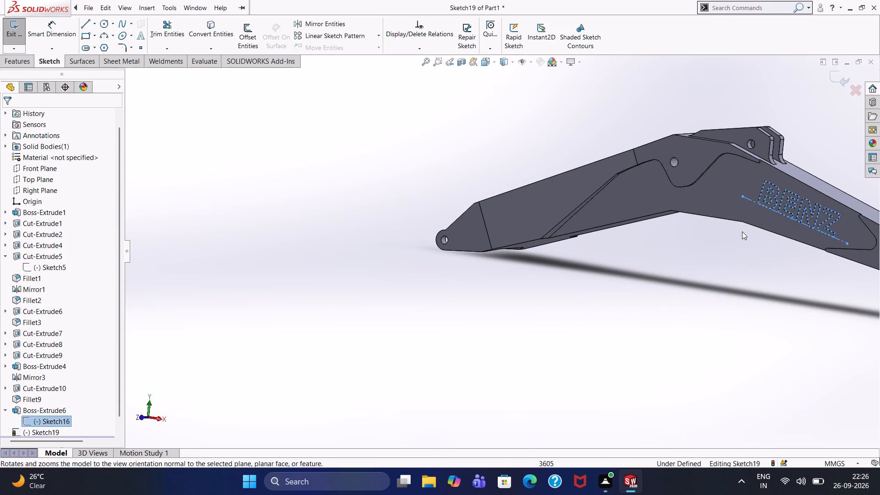
scroll(790, 219, up, 1)
scroll(769, 229, down, 7)
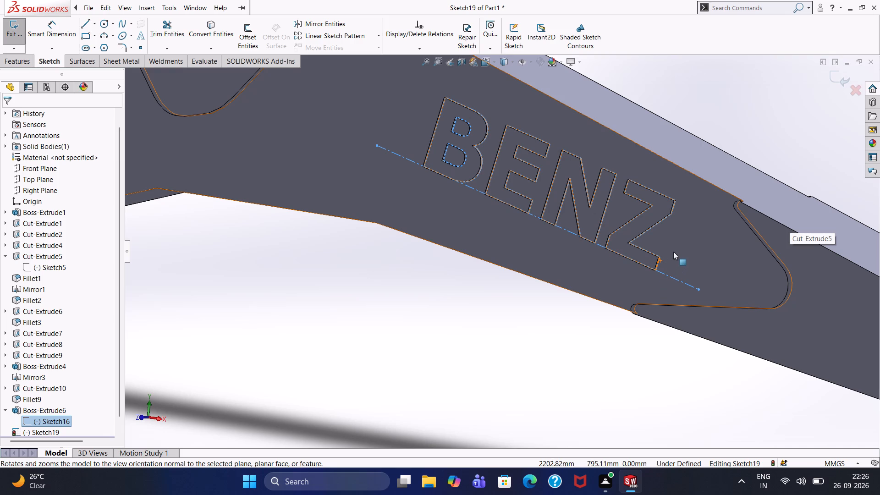
click(673, 252)
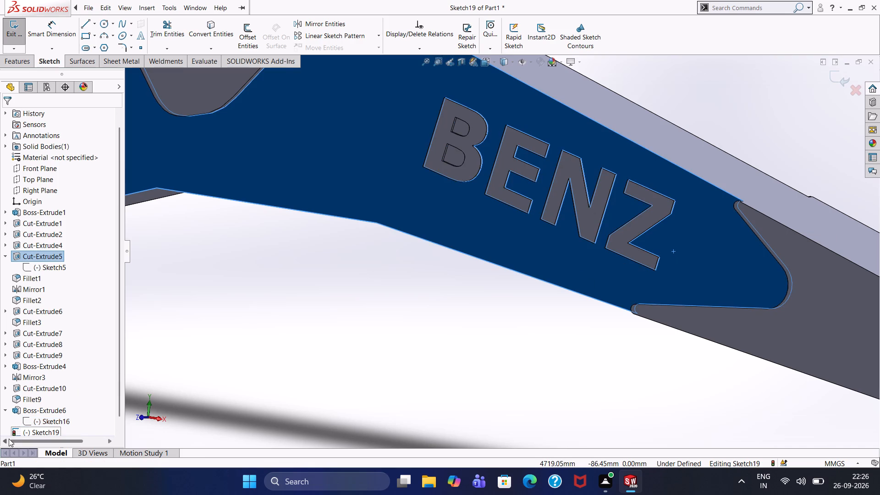
click(58, 420)
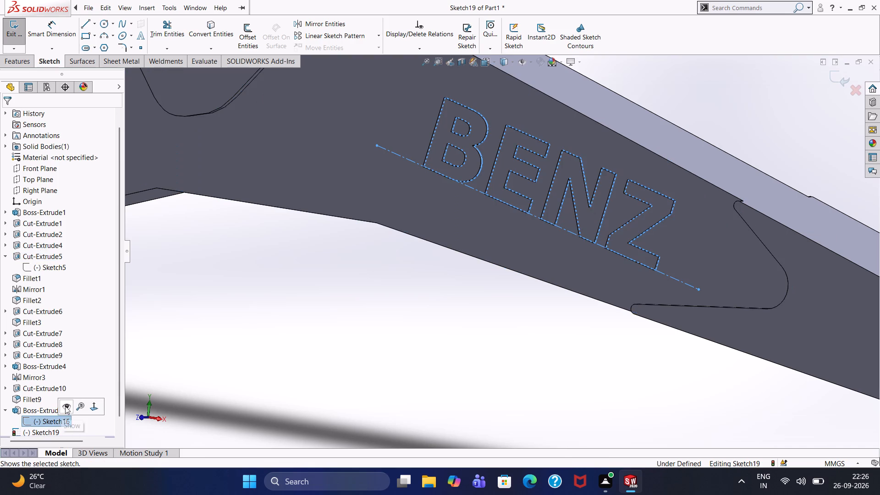
click(66, 404)
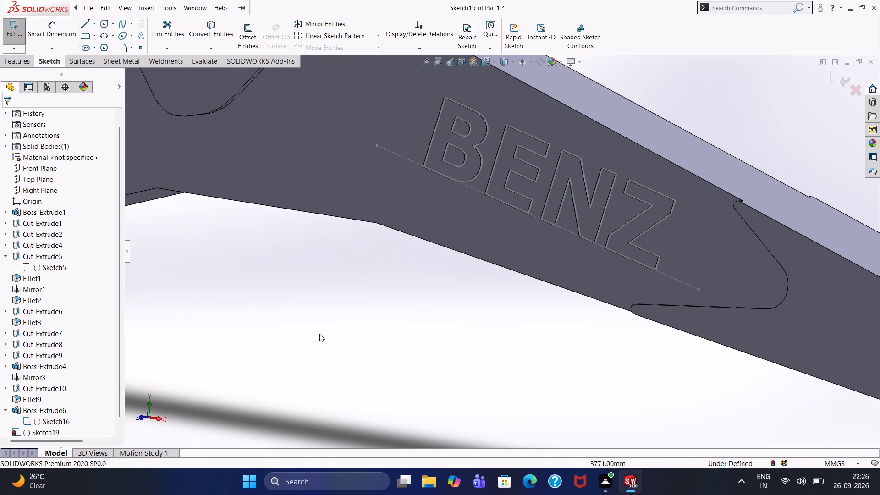
Examine the Sketch16 BENZ text and baseline against the recessed side faces on both sides of the boom.
middle_drag(408, 330, 315, 340)
scroll(314, 340, up, 1)
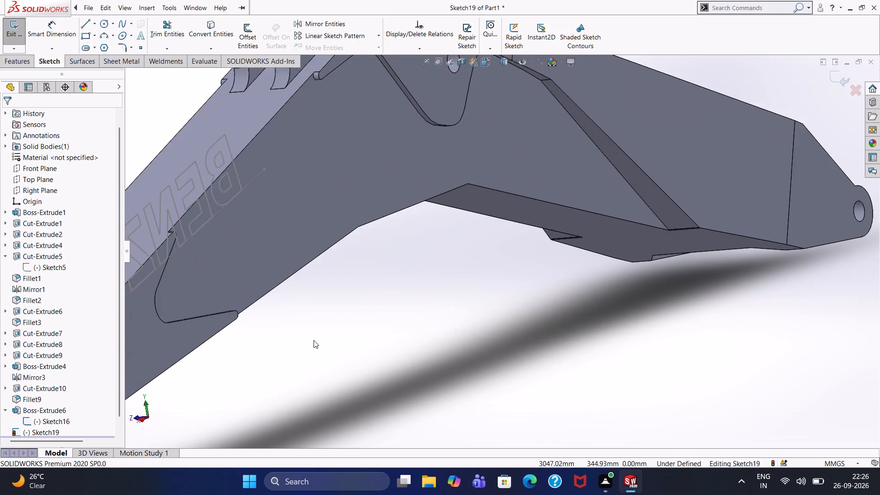
scroll(313, 340, up, 1)
middle_drag(314, 332, 391, 332)
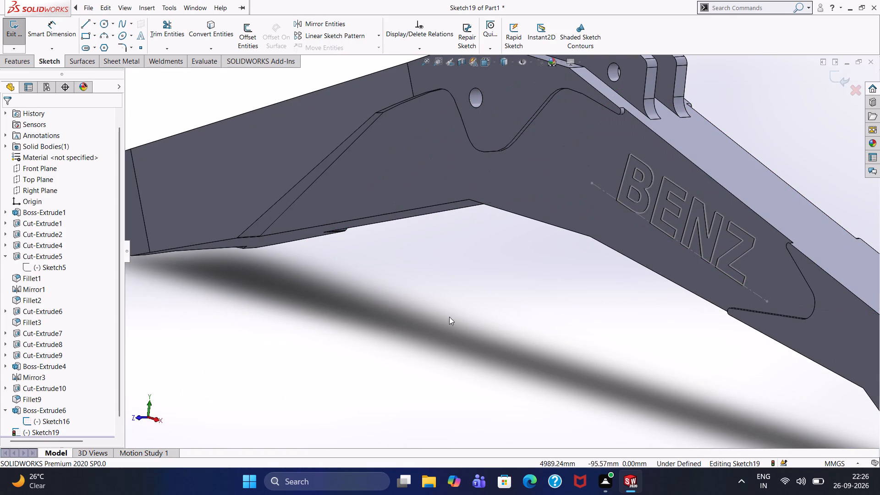
scroll(459, 308, up, 1)
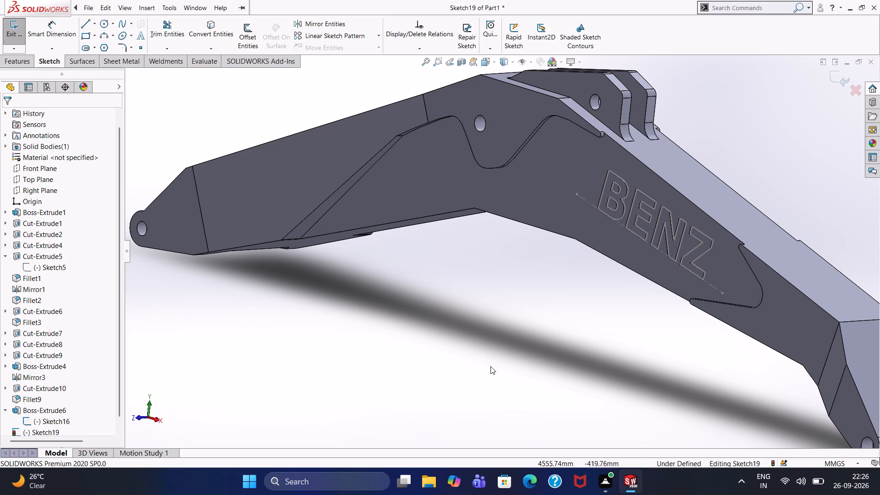
middle_drag(518, 335, 446, 351)
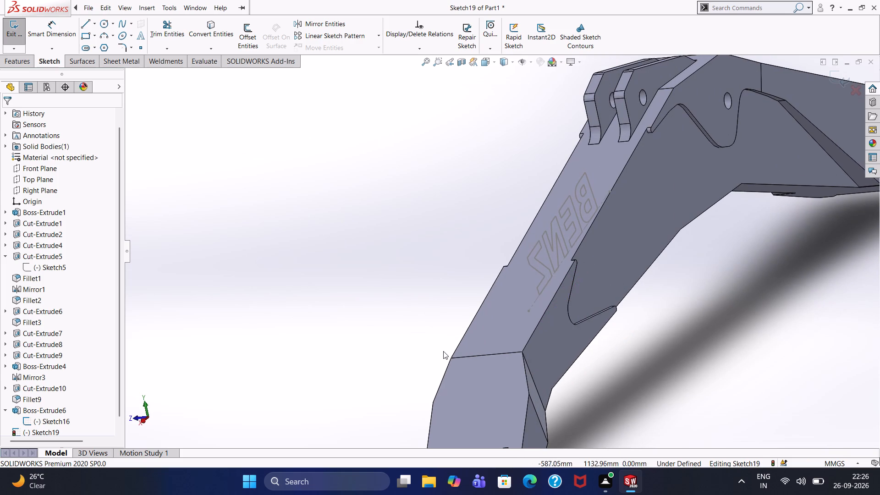
click(602, 266)
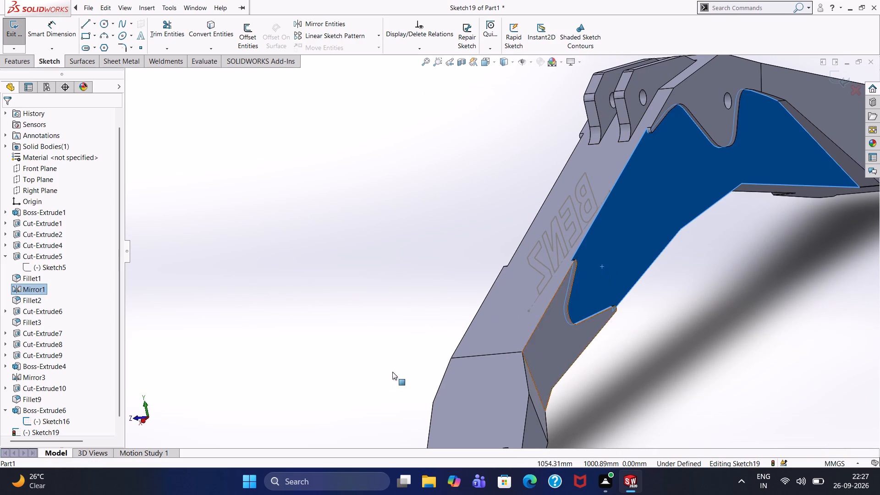
scroll(65, 415, down, 6)
click(57, 405)
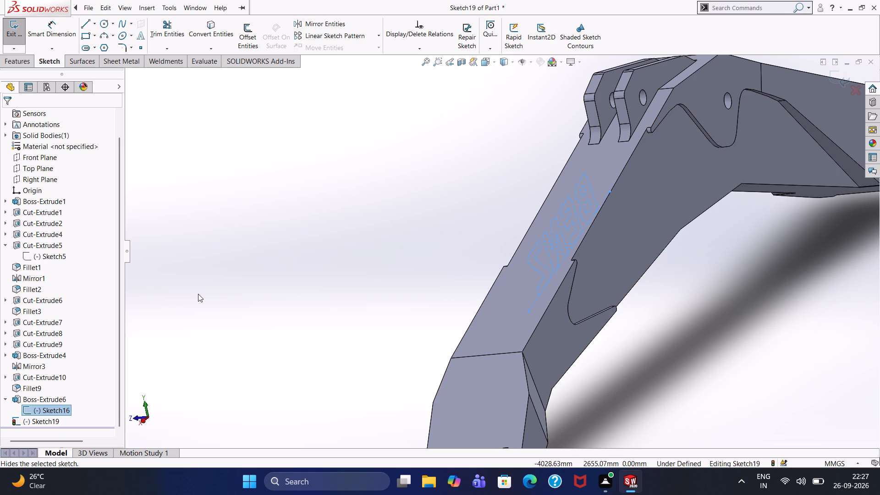
middle_drag(268, 253, 322, 251)
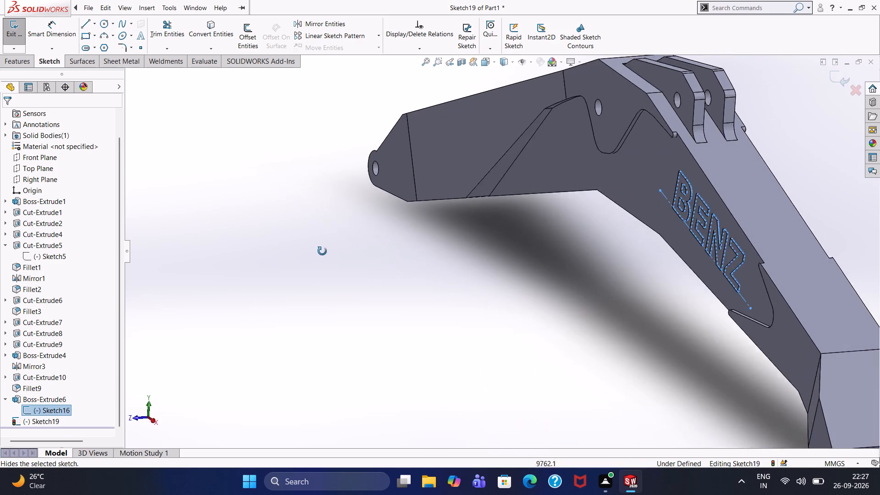
middle_drag(322, 251, 361, 230)
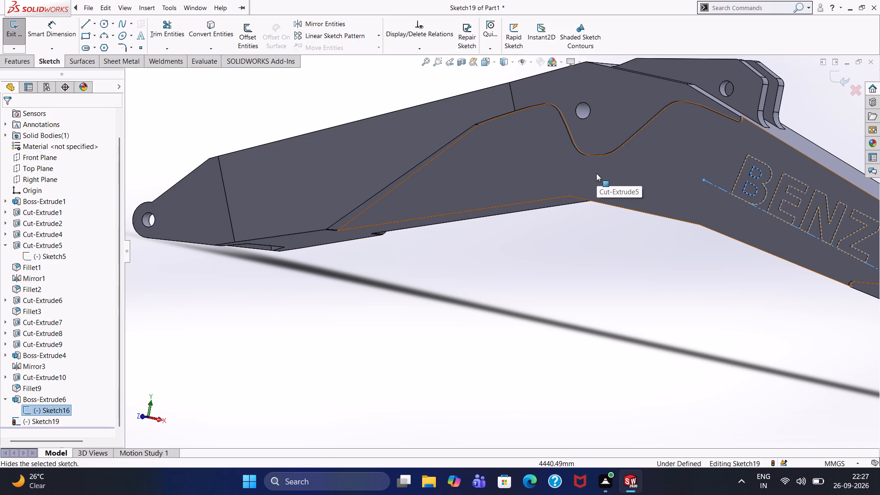
click(726, 168)
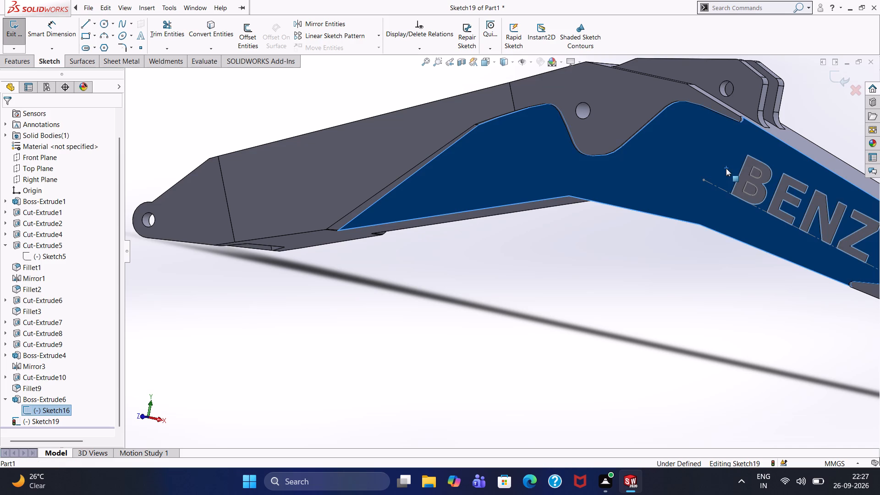
click(52, 415)
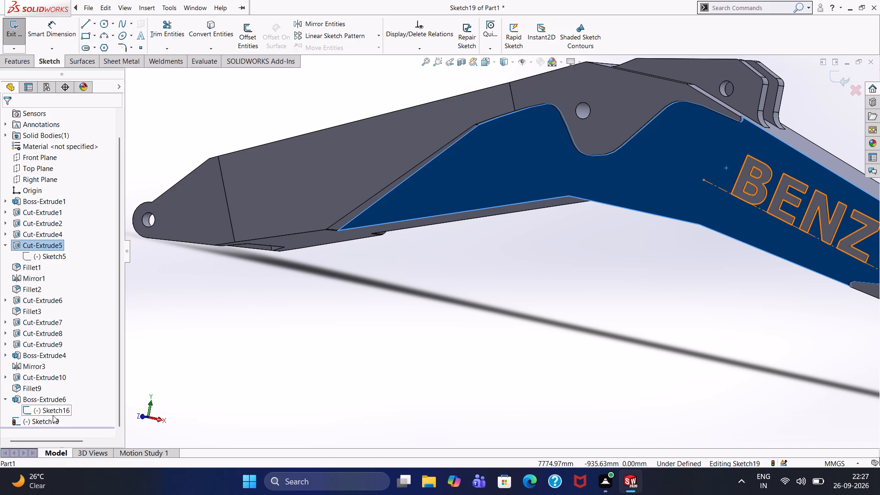
click(255, 353)
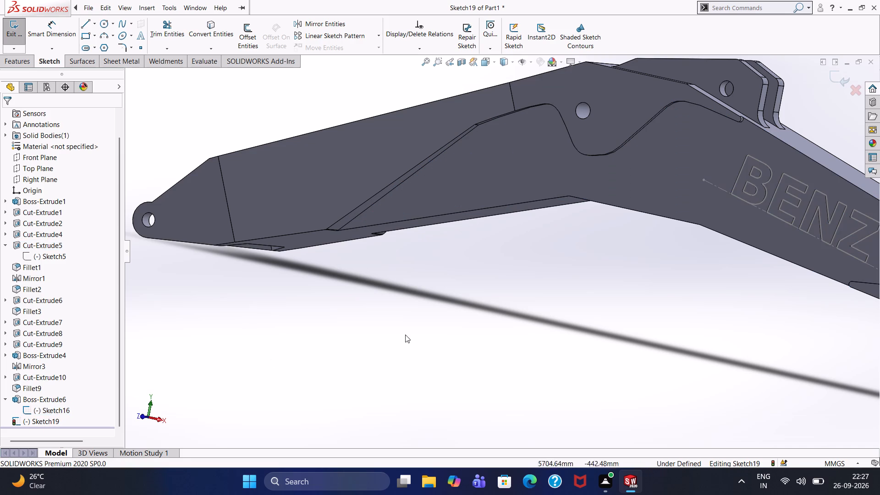
middle_drag(572, 277, 458, 280)
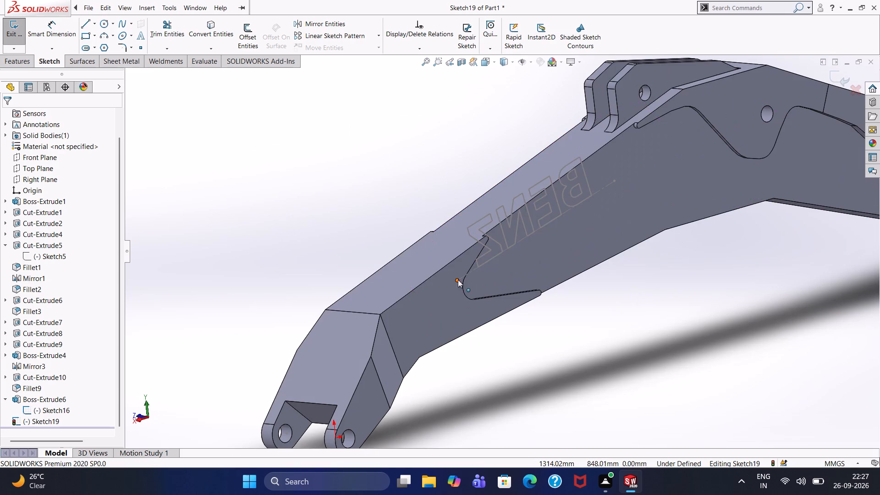
middle_drag(399, 202, 498, 202)
click(572, 284)
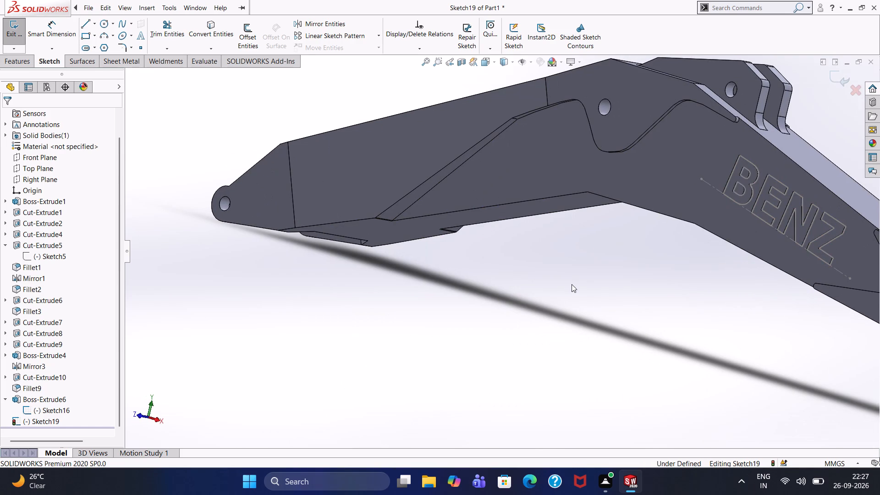
Undo the new opposite-face sketch and the BENZ extrusion, back to editing Sketch16.
key(ctrl+z)
key(ctrl+z)
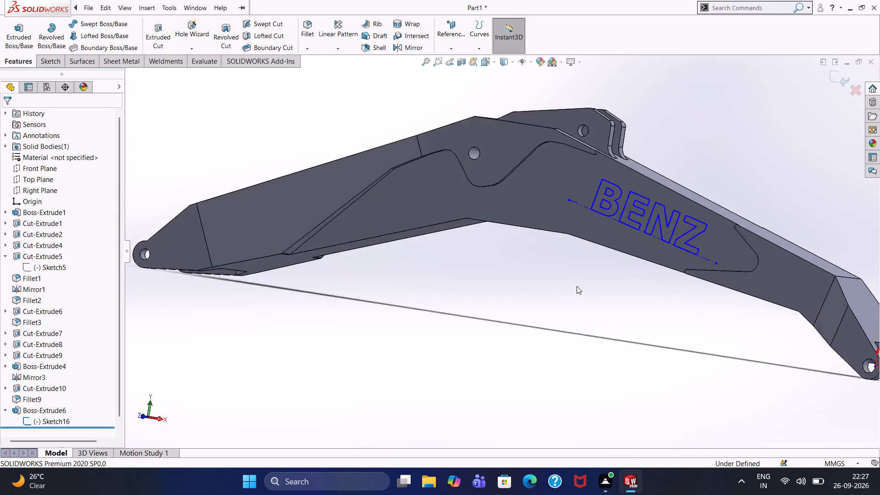
middle_drag(619, 298, 559, 330)
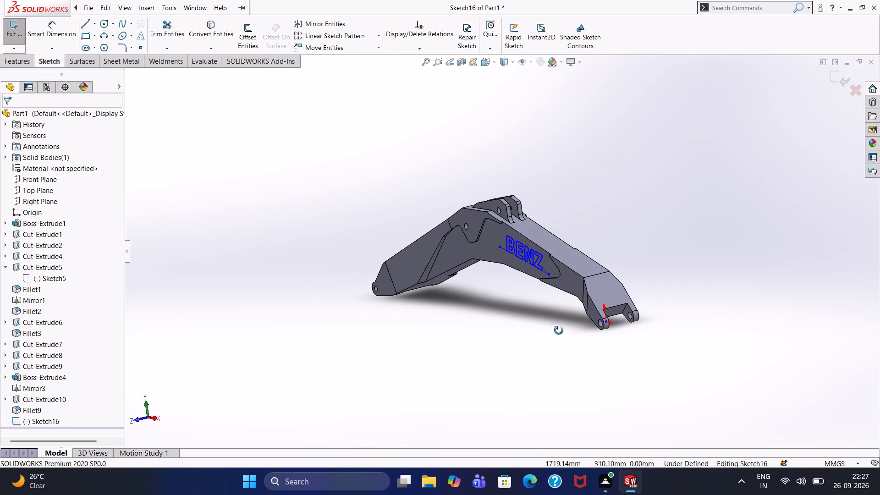
middle_drag(559, 330, 558, 330)
scroll(77, 413, down, 5)
scroll(56, 403, up, 5)
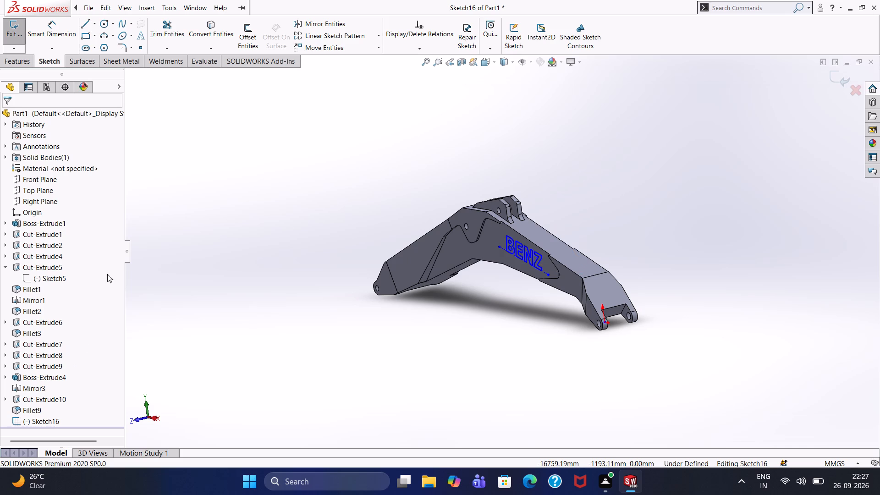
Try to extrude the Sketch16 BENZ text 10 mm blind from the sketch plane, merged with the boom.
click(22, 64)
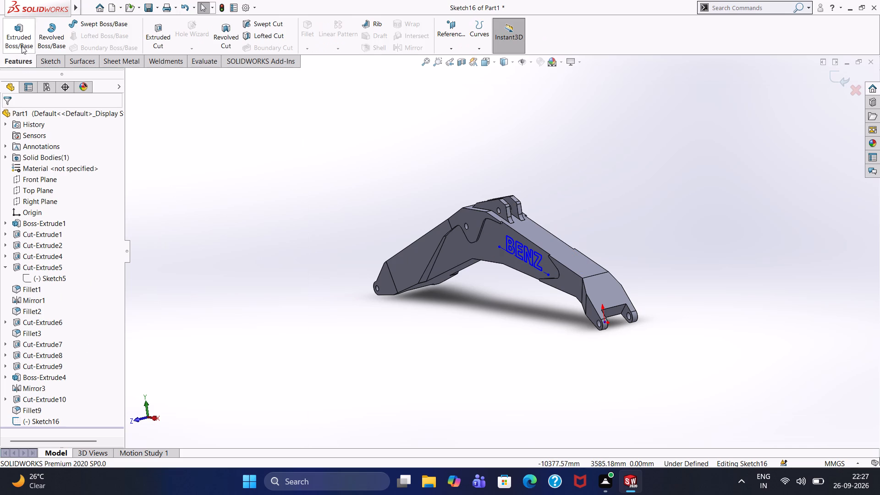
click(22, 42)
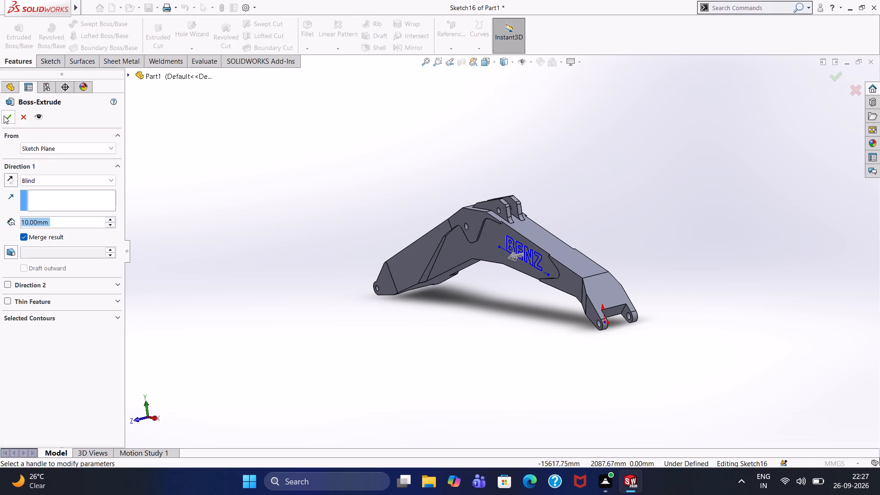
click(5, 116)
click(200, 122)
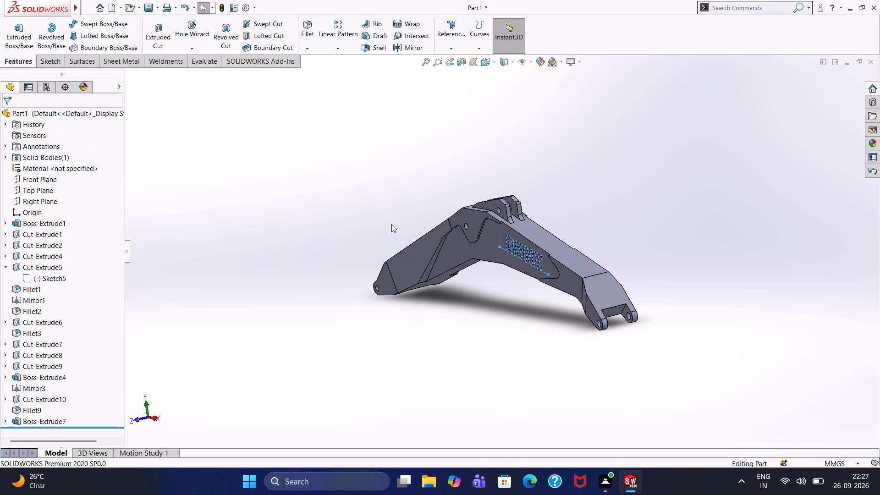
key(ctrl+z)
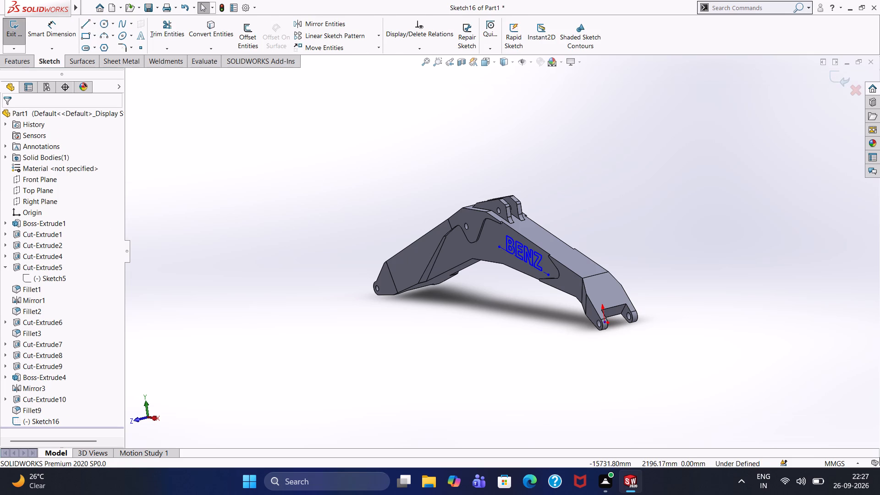
Extrude the Sketch16 BENZ text from the boom's recessed side face again, accepting the offered settings.
click(13, 58)
click(19, 46)
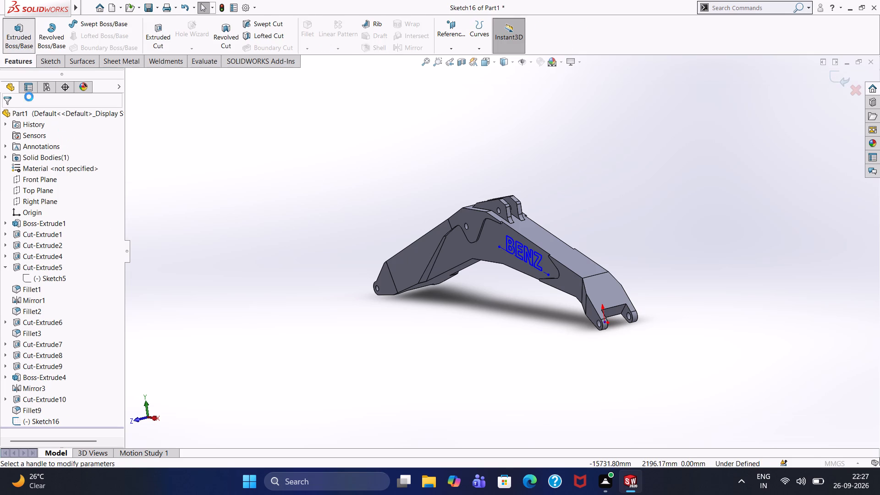
click(9, 119)
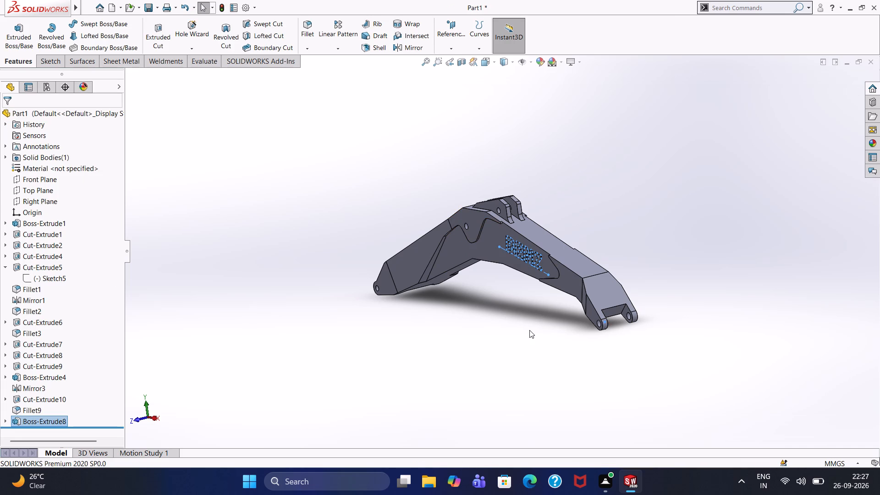
Inspect the re-extruded BENZ lettering from the side and reveal its source sketch in the feature tree.
middle_drag(529, 330, 589, 305)
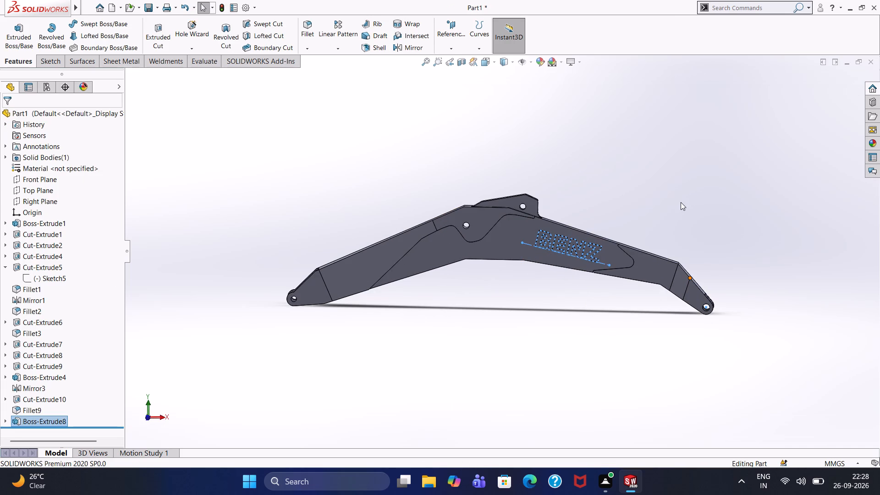
scroll(50, 409, down, 5)
scroll(52, 407, up, 6)
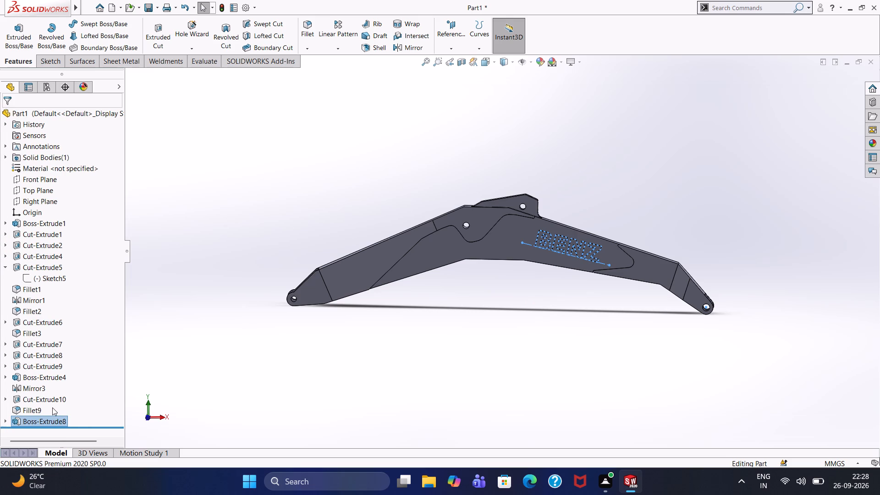
scroll(50, 411, up, 3)
click(6, 420)
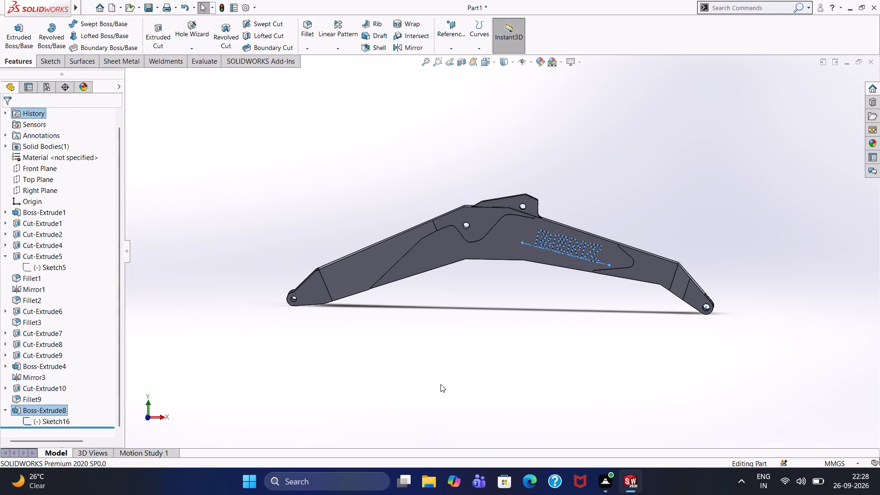
click(527, 323)
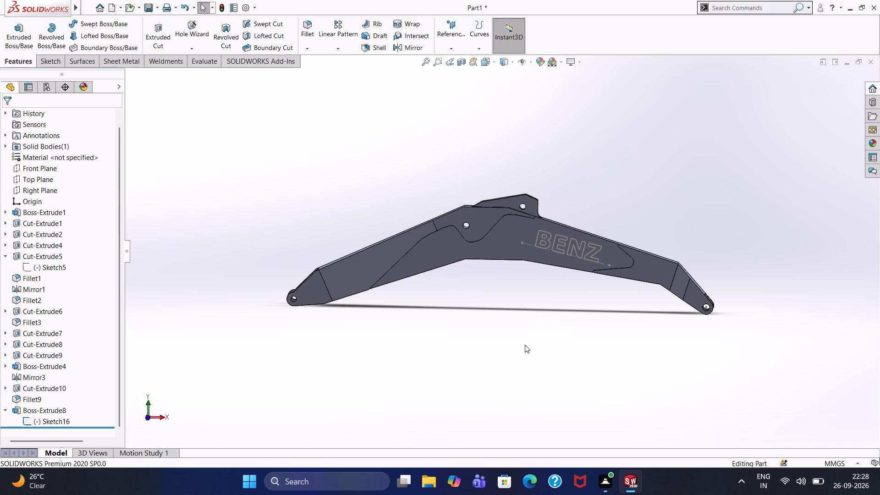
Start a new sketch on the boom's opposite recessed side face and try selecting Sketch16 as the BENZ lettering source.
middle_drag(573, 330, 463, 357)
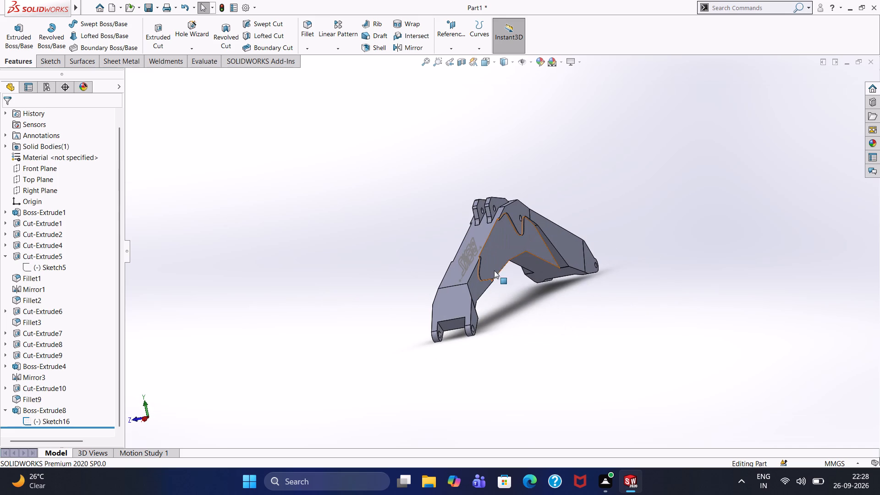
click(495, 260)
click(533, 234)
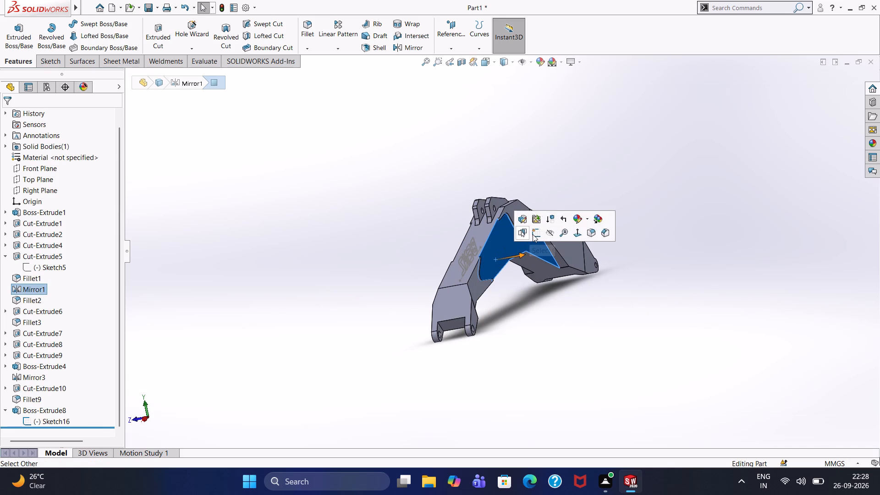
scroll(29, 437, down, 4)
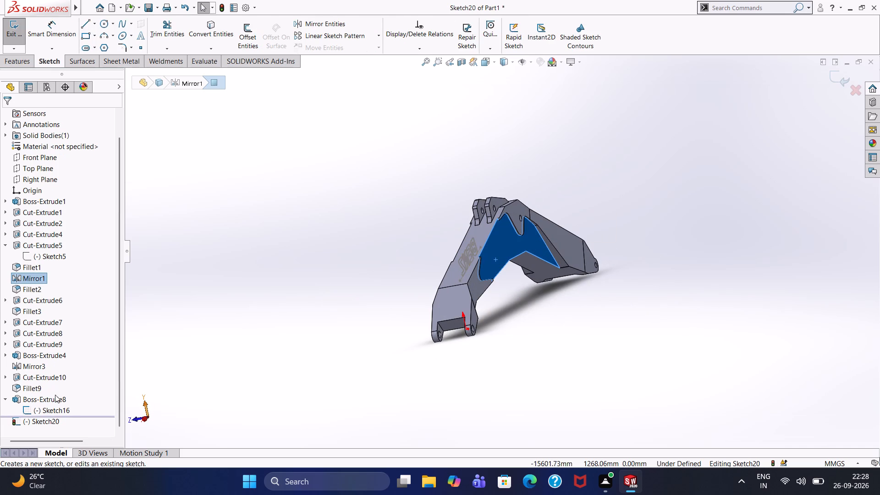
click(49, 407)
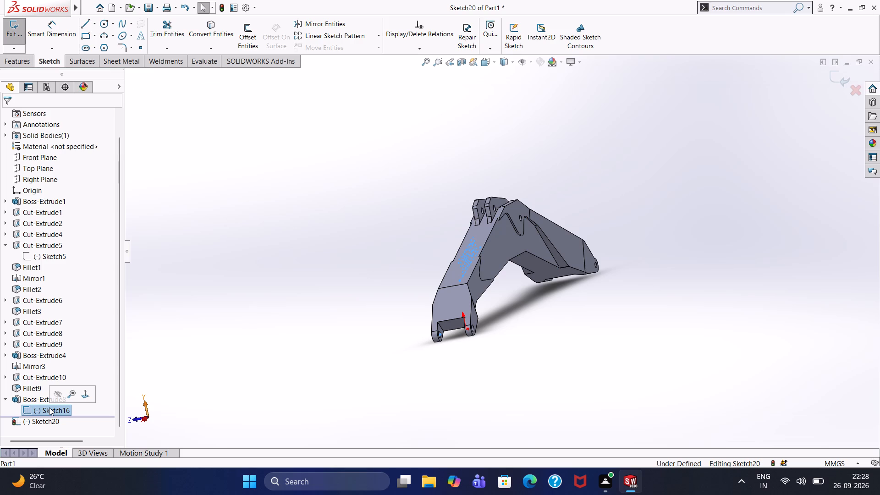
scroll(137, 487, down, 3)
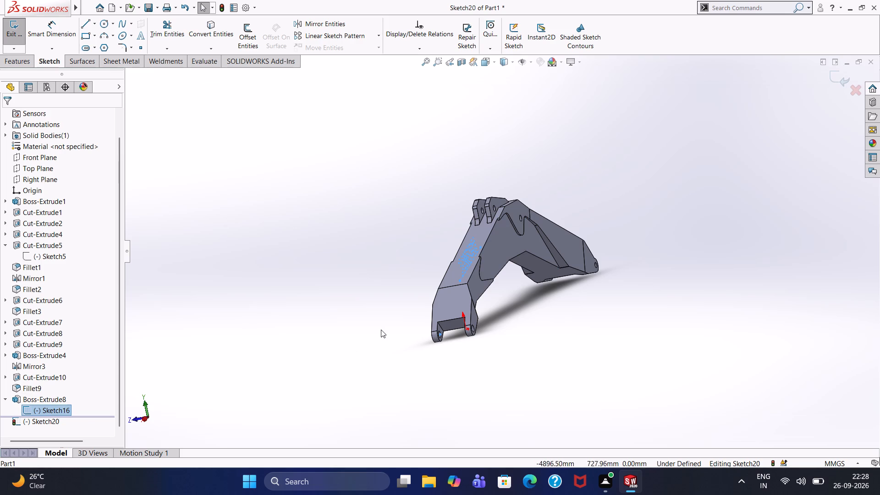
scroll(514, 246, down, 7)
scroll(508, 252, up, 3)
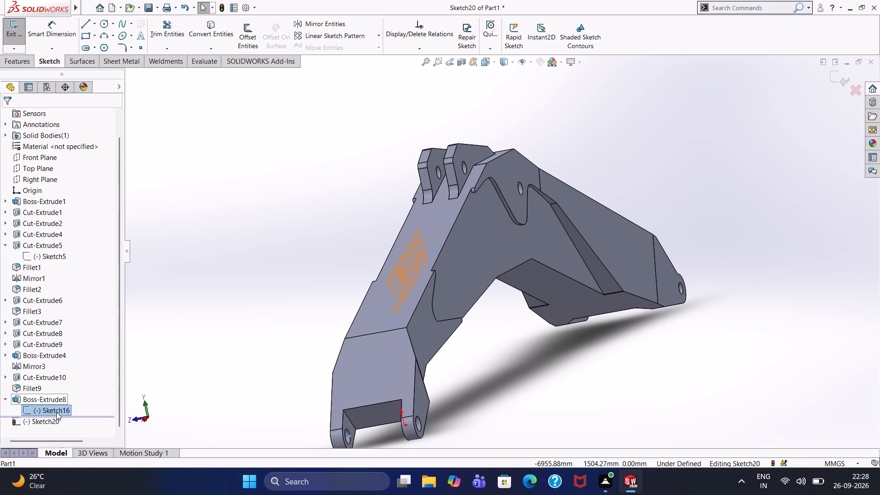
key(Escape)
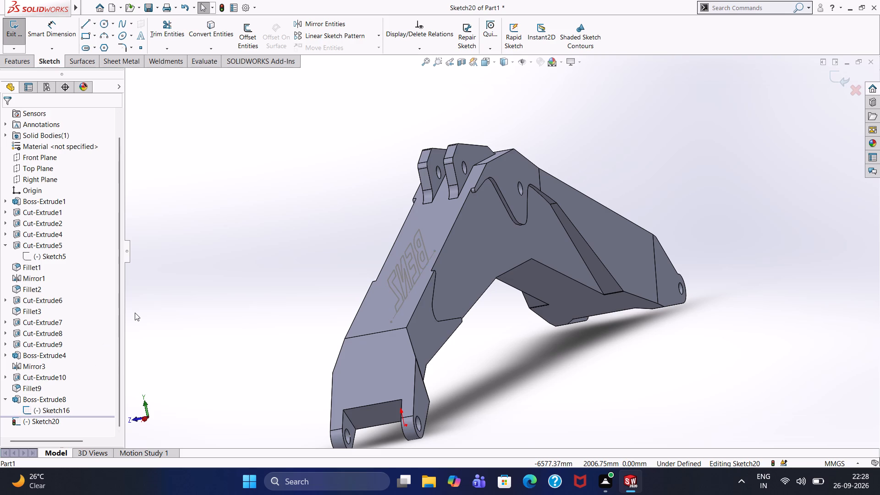
Undo the new opposite-face sketch and the BENZ extrusion, back to editing Sketch16.
key(ctrl+z)
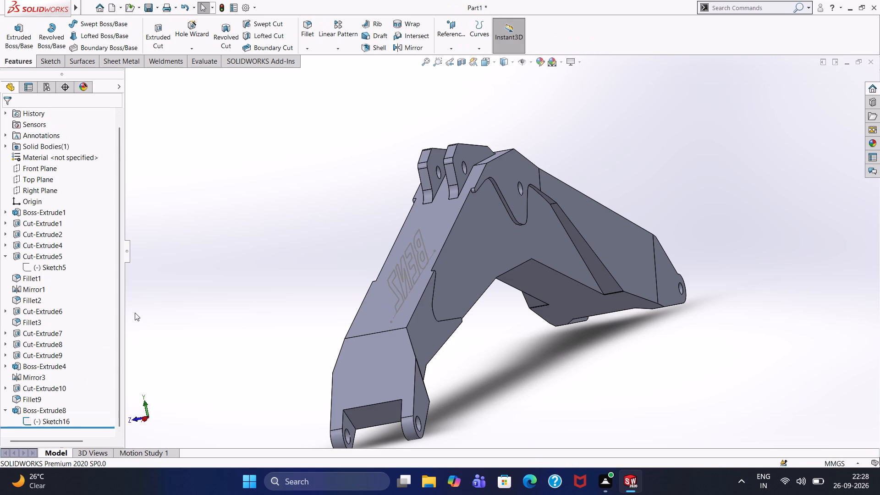
key(ctrl+z)
key(ctrl+z)
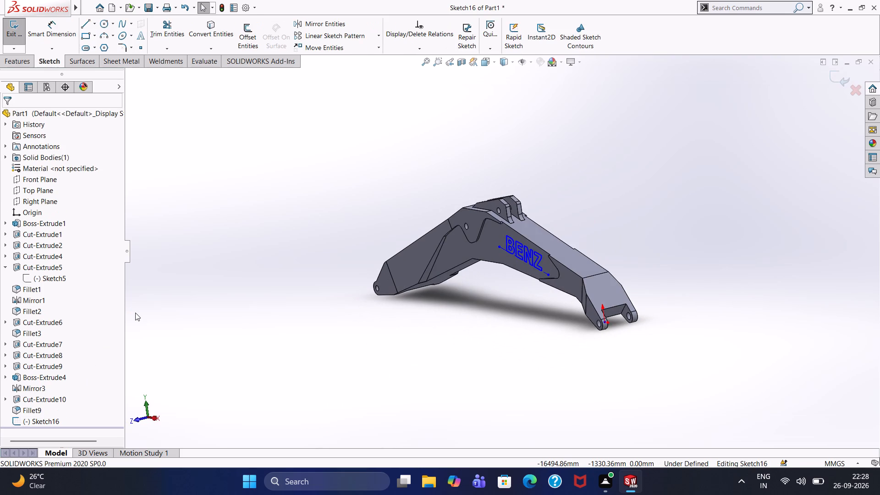
key(ctrl+z)
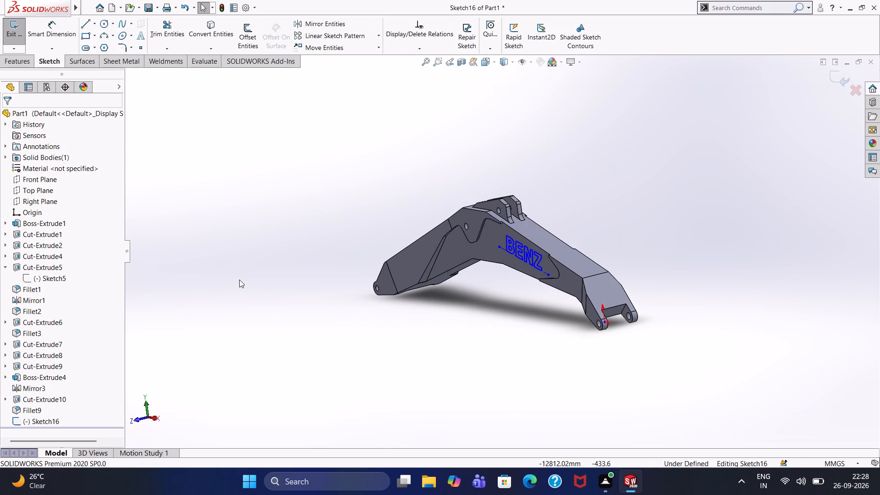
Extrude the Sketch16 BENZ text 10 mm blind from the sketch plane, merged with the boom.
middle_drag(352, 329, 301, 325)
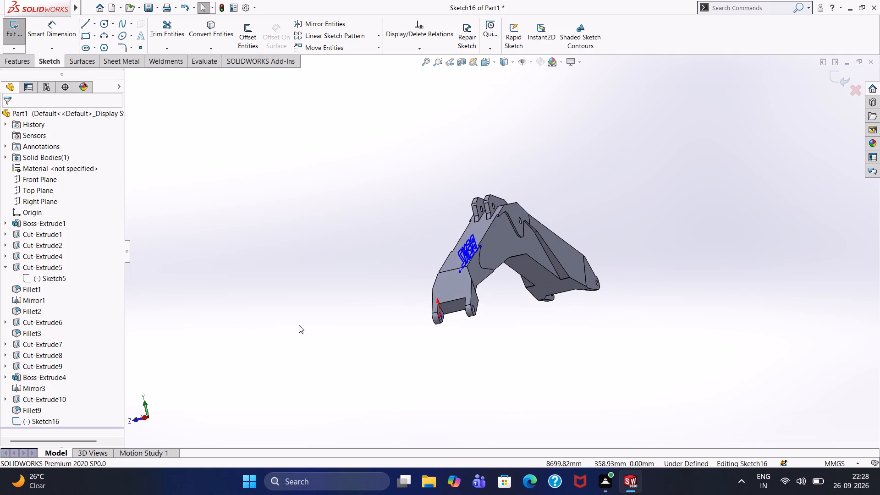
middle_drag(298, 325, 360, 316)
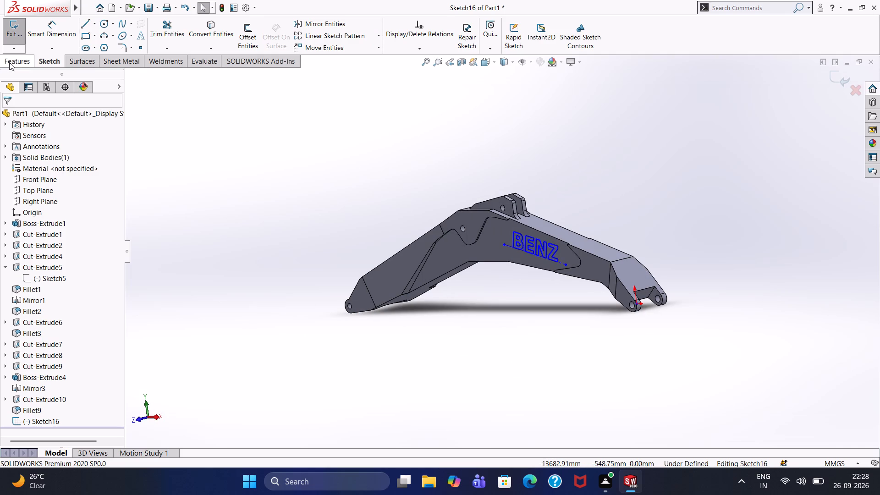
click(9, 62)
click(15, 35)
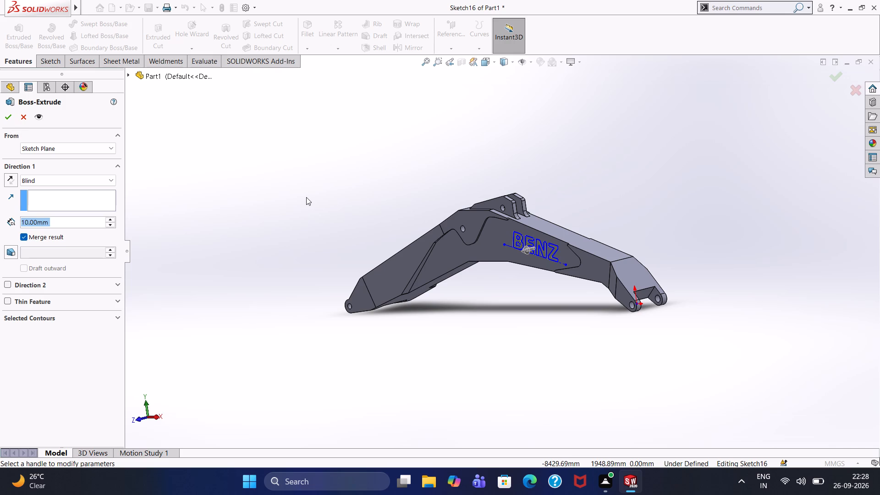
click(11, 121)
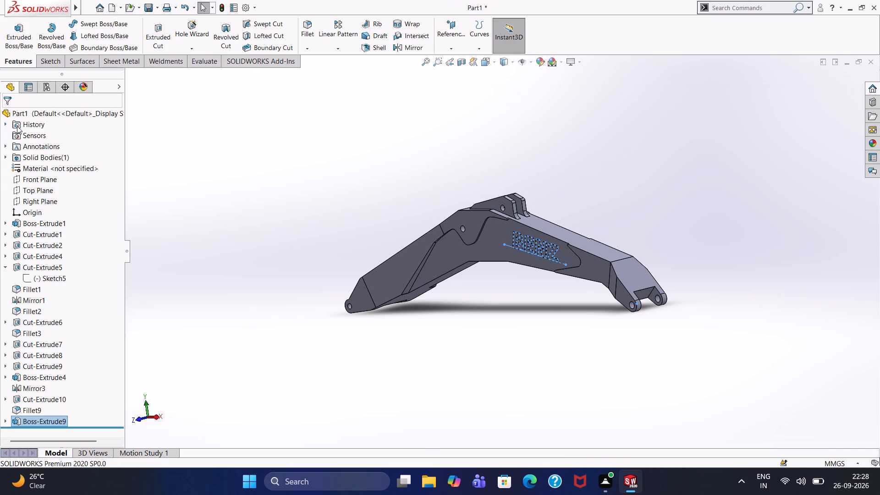
Examine the extruded BENZ lettering on the recessed side face from several angles.
click(296, 155)
middle_drag(347, 175, 333, 198)
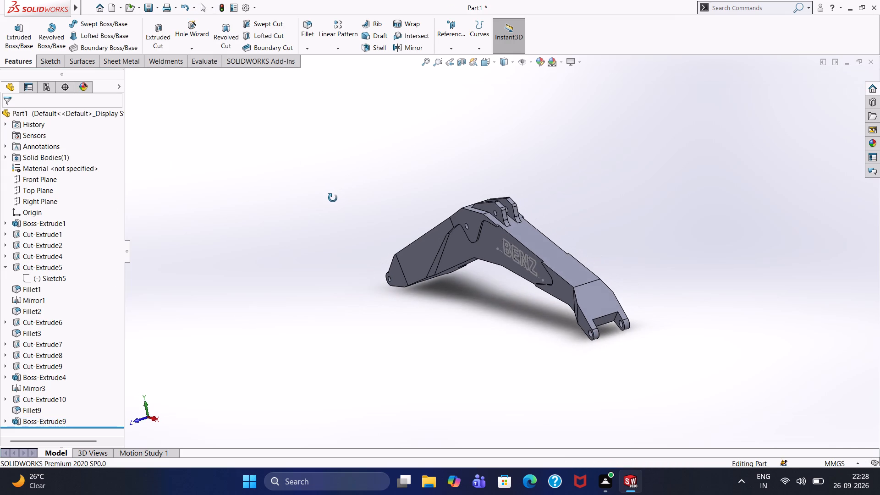
middle_drag(333, 198, 332, 202)
middle_drag(335, 203, 324, 228)
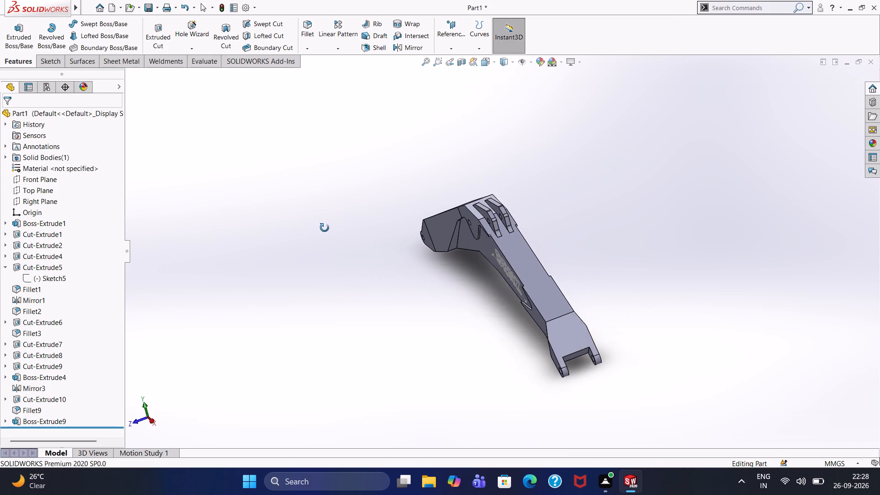
middle_drag(324, 228, 320, 246)
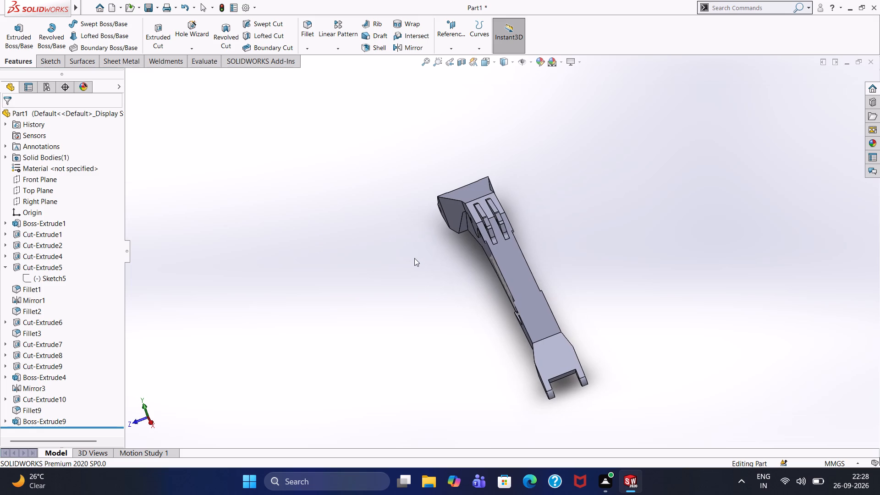
scroll(414, 258, up, 2)
middle_drag(434, 317, 449, 275)
scroll(448, 279, up, 1)
scroll(448, 277, down, 1)
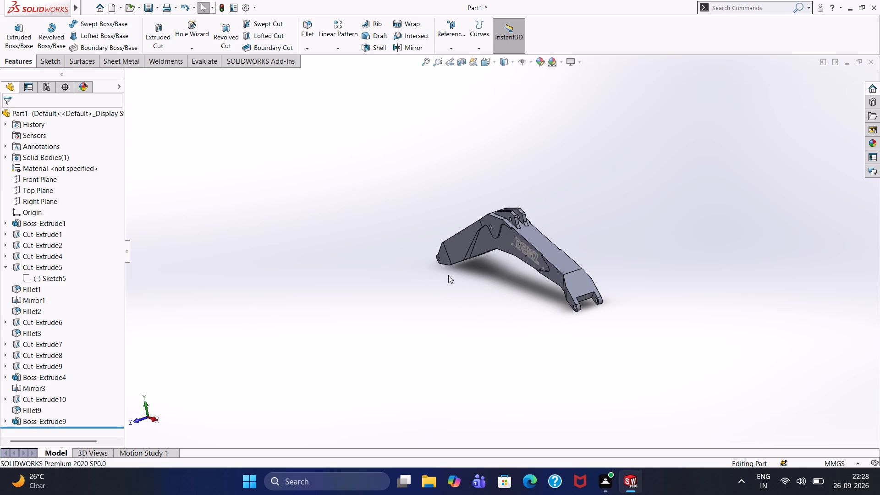
Undo the BENZ extrusion, the sketch text and its construction baseline, back to an empty Sketch16.
key(ctrl+z)
key(ctrl+z)
key(ctrl+z)
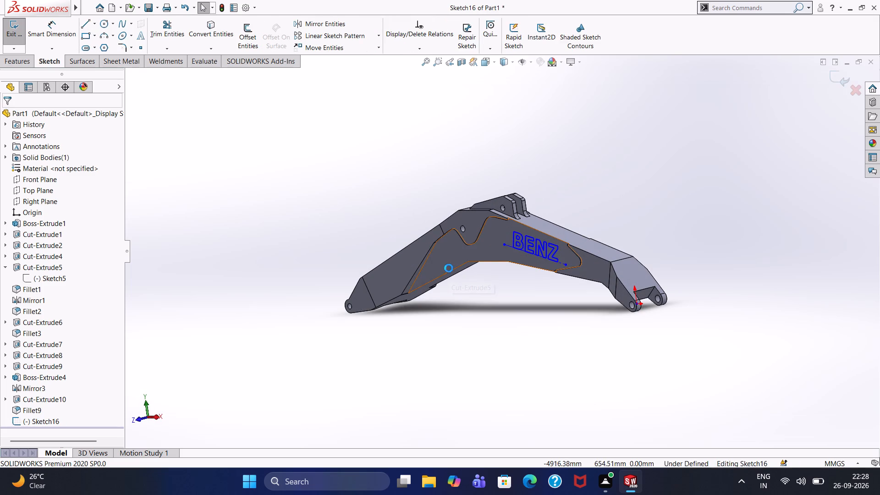
key(ctrl+z)
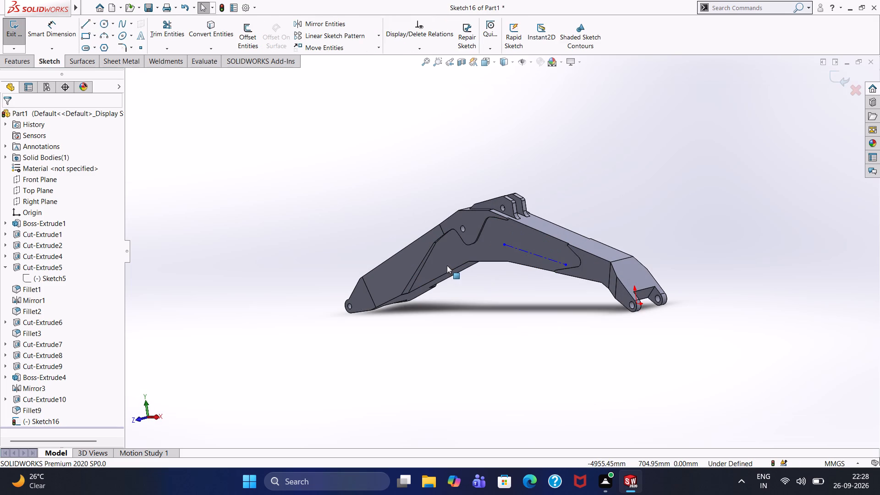
key(ctrl+z)
key(ctrl+z)
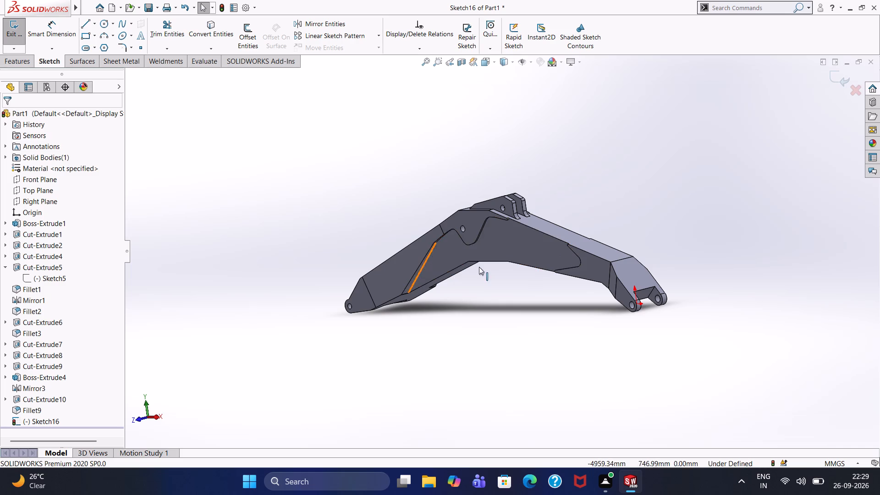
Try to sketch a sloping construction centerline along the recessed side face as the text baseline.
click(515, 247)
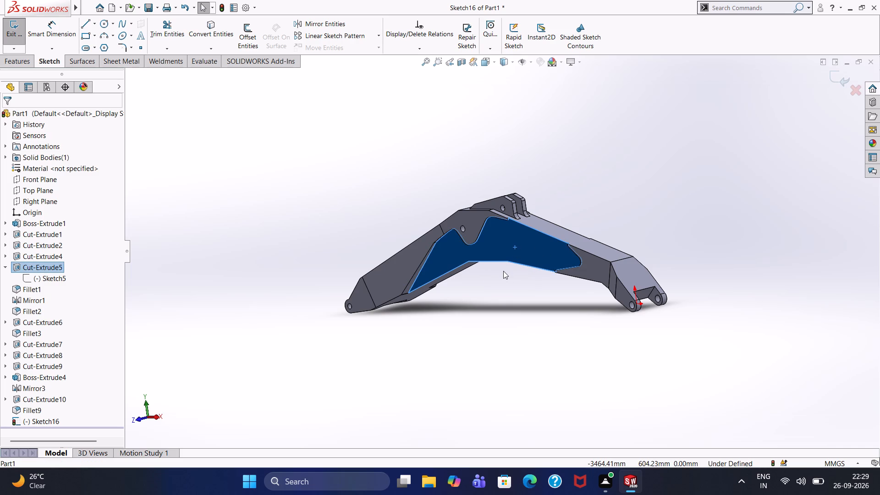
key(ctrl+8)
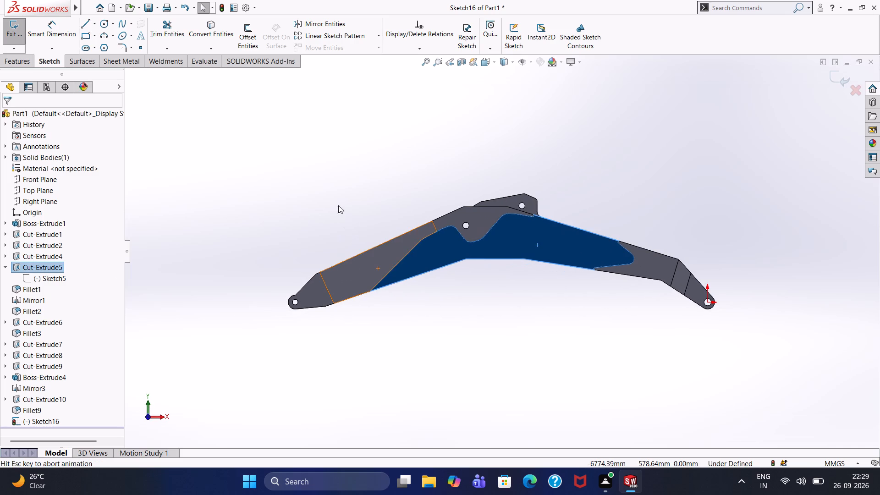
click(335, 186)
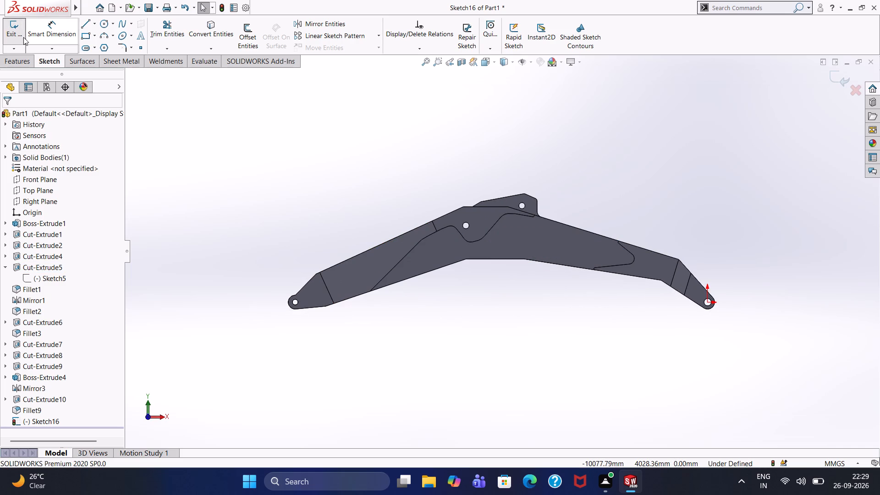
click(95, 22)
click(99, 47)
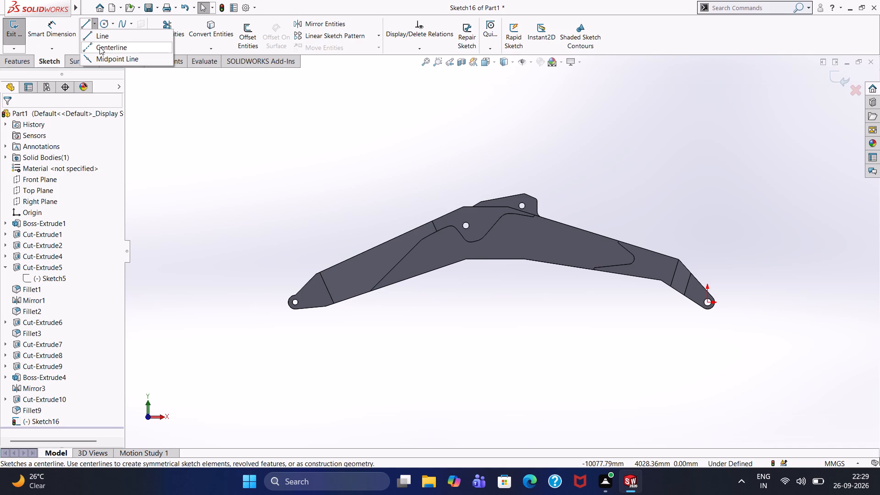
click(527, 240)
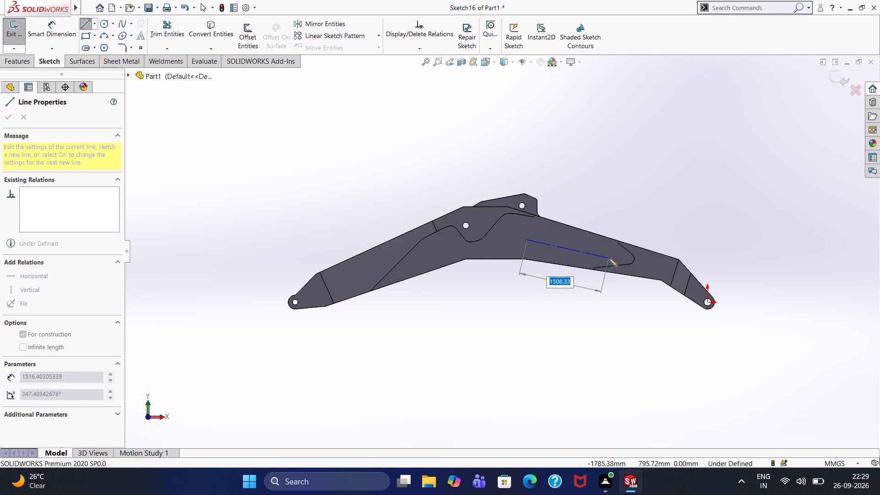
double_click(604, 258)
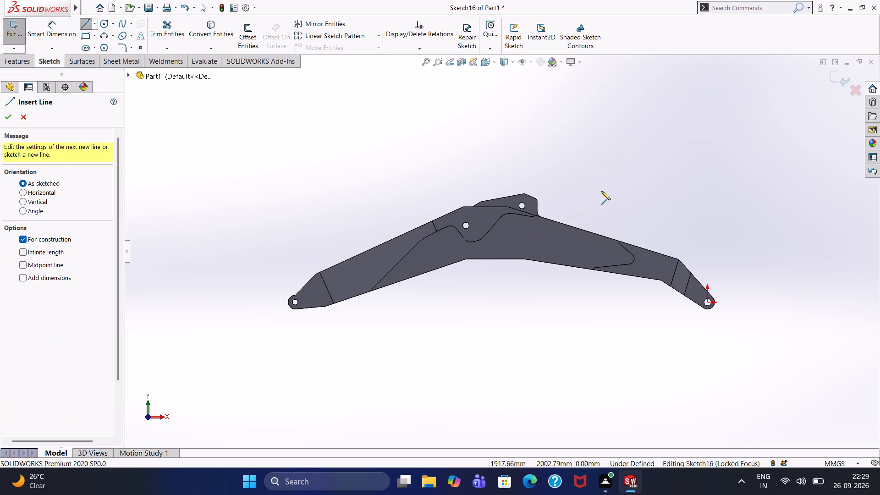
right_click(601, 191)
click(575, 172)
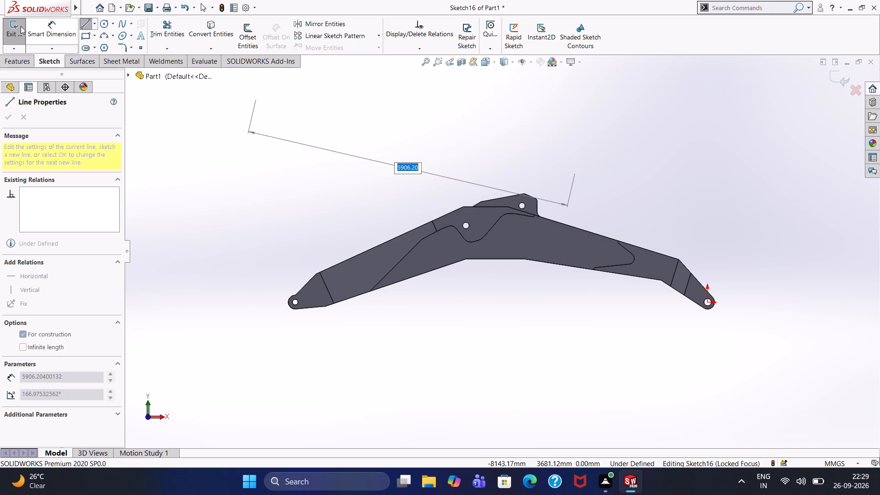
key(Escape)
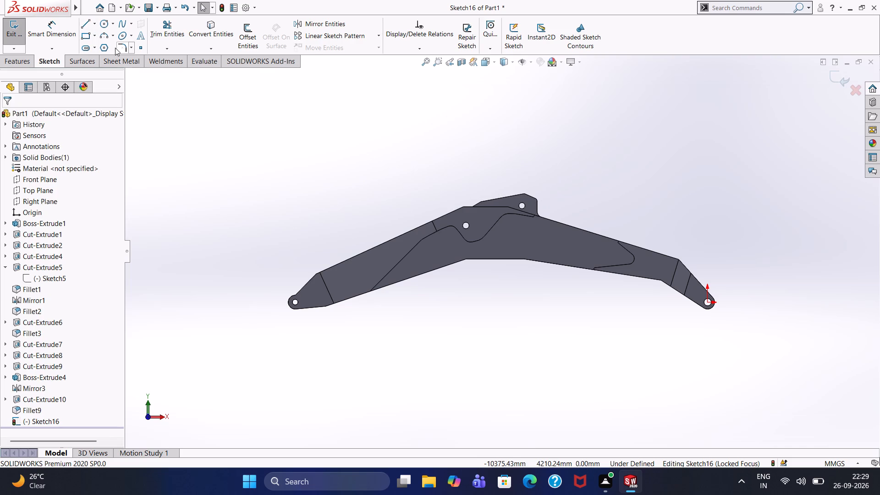
Sketch a sloping construction centerline about 1444 mm long on the recessed side face, below the upper lug.
click(97, 26)
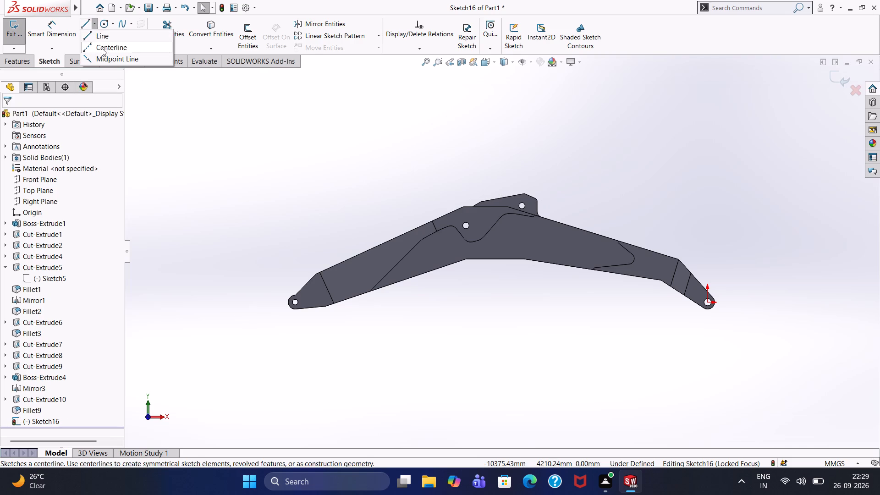
click(102, 48)
click(528, 242)
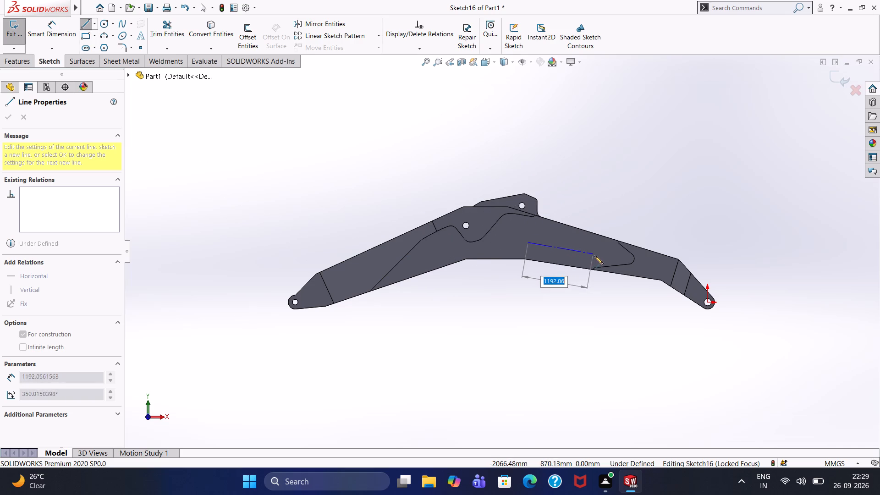
click(606, 261)
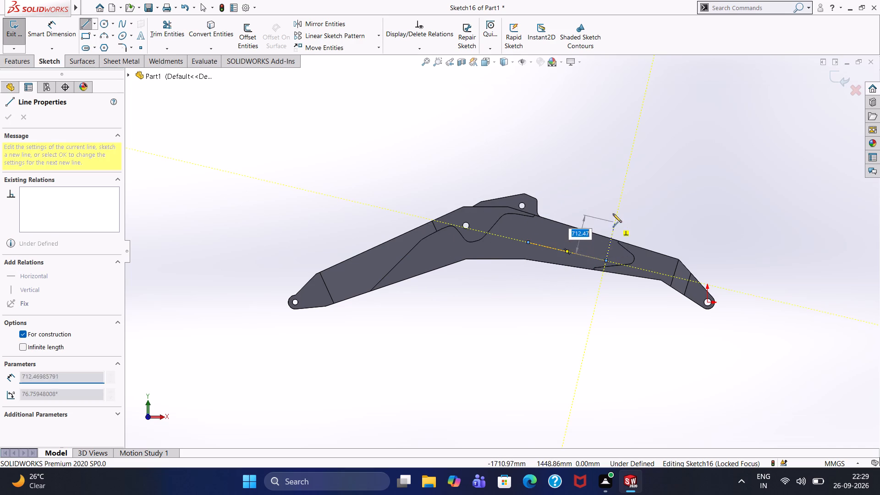
right_click(612, 209)
click(617, 214)
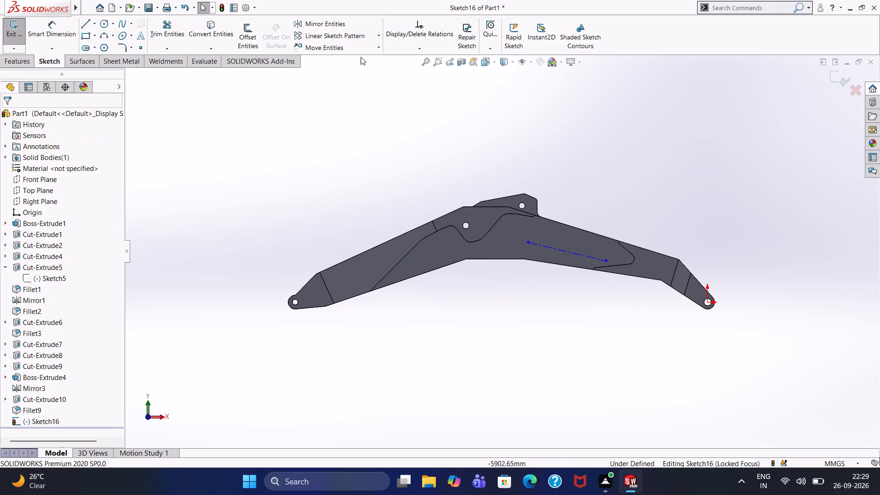
Start sketch text reading BENZ along the sloping construction centerline on the recessed side face.
click(141, 38)
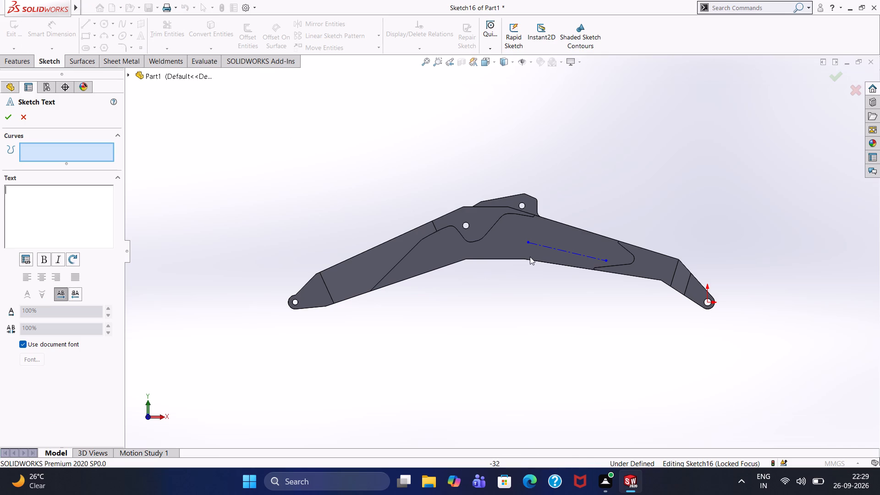
click(546, 246)
click(49, 206)
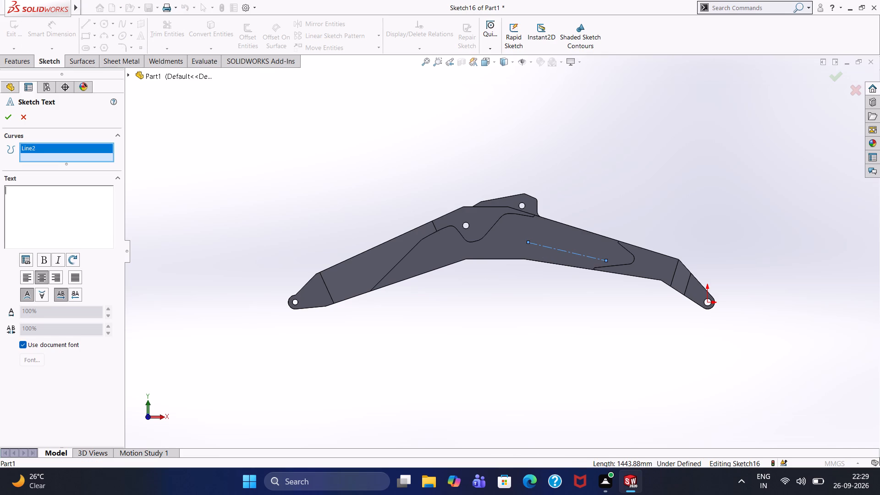
text(BENZ)
Override the document font for the BENZ text with Verdana Bold, 300 mm high, and centre it on the baseline.
click(24, 345)
click(36, 355)
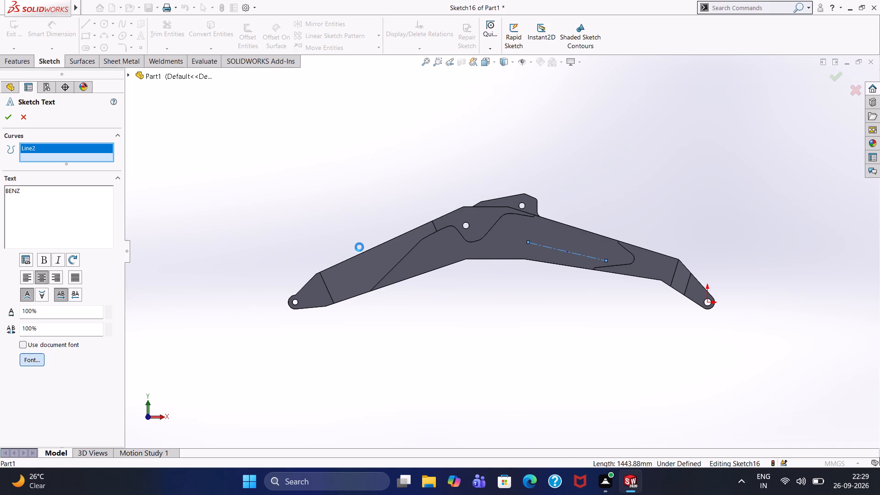
scroll(331, 207, down, 9)
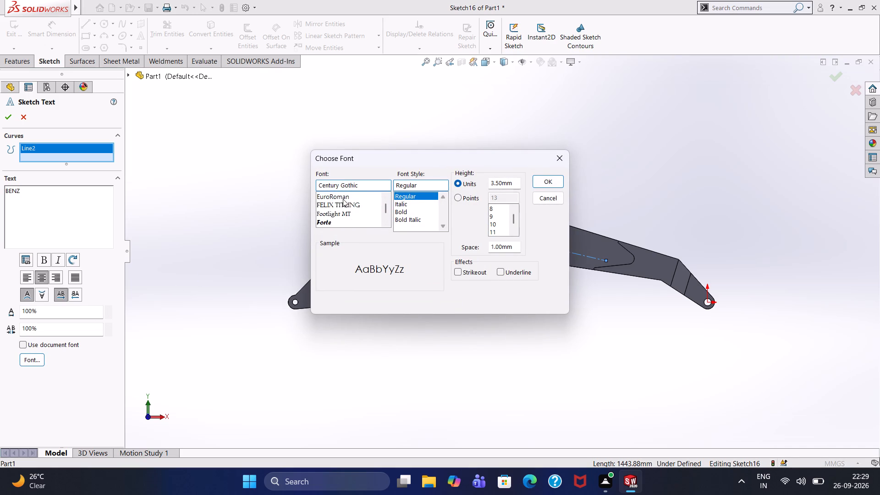
scroll(343, 199, down, 18)
scroll(346, 203, down, 17)
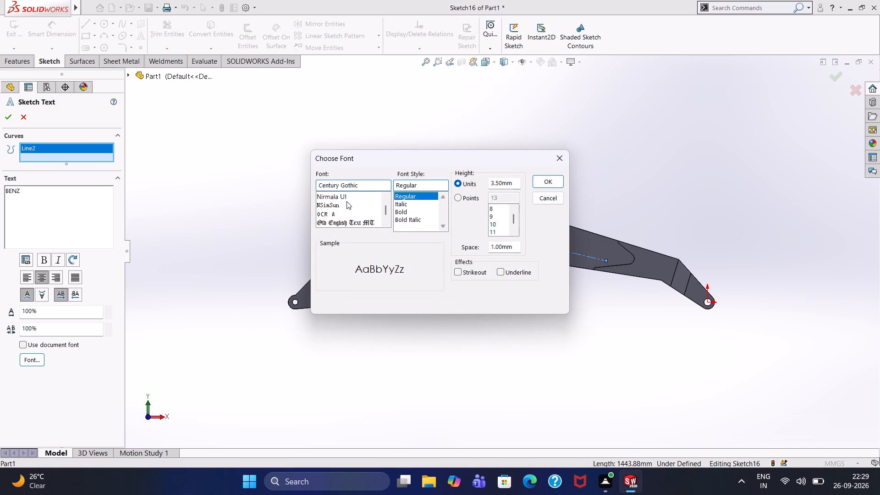
scroll(347, 200, down, 18)
scroll(347, 201, down, 5)
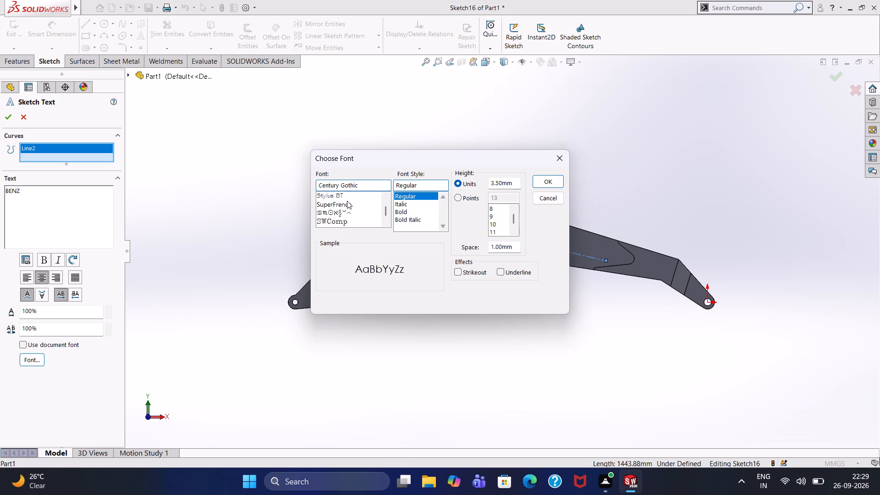
scroll(347, 201, down, 18)
scroll(347, 201, down, 3)
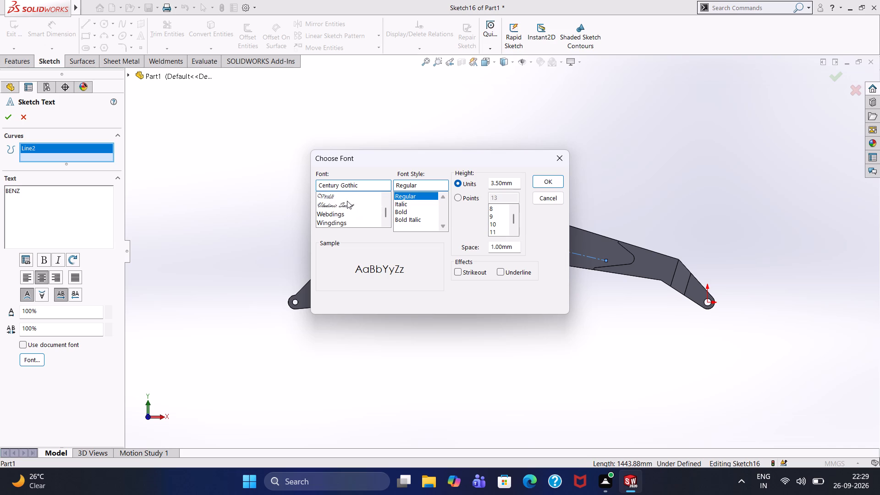
scroll(347, 201, down, 5)
scroll(347, 201, up, 3)
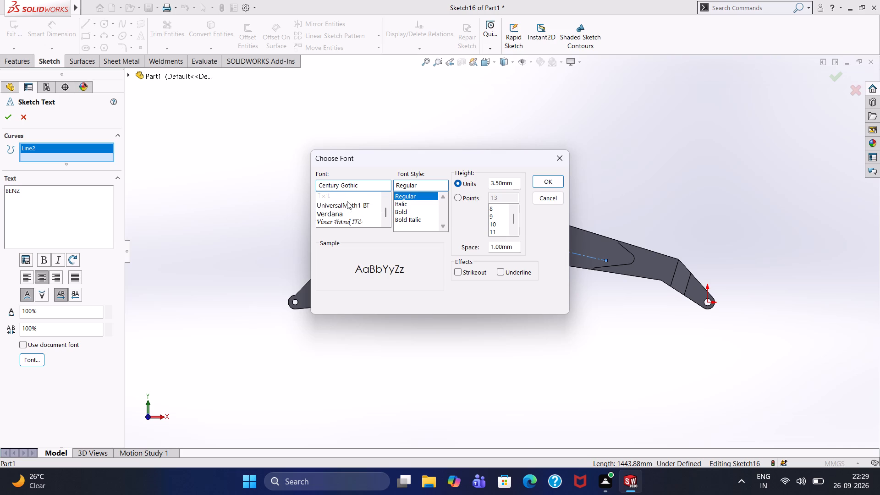
scroll(347, 201, up, 2)
scroll(347, 201, down, 2)
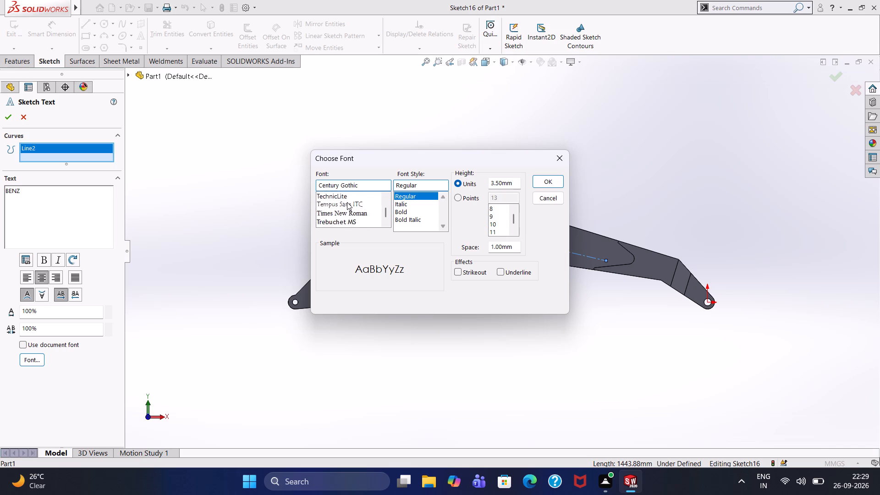
click(338, 213)
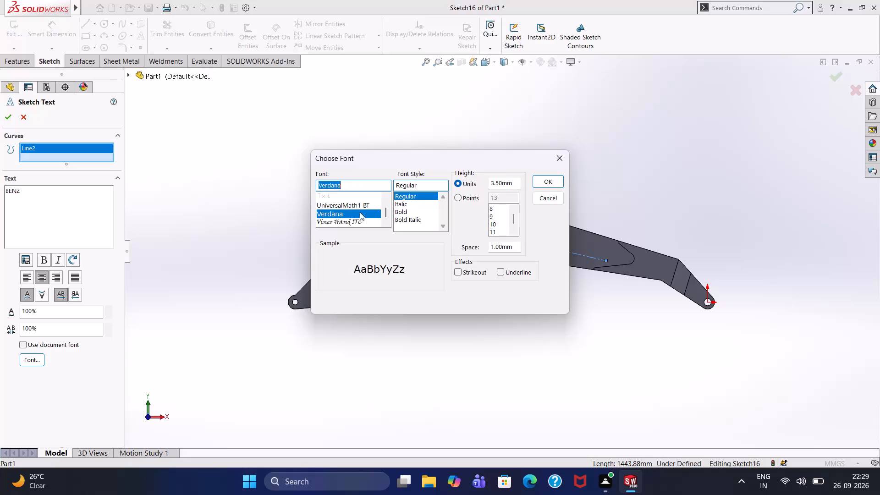
click(399, 210)
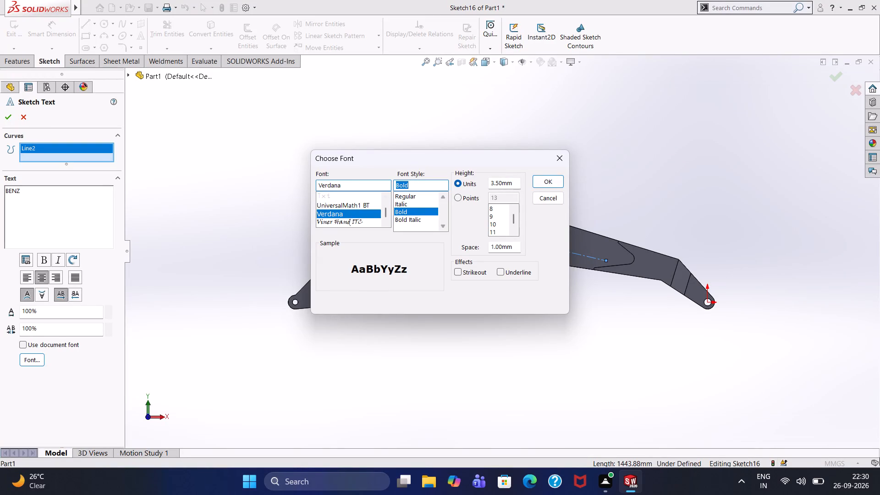
drag(513, 181, 473, 179)
text(300)
key(Return)
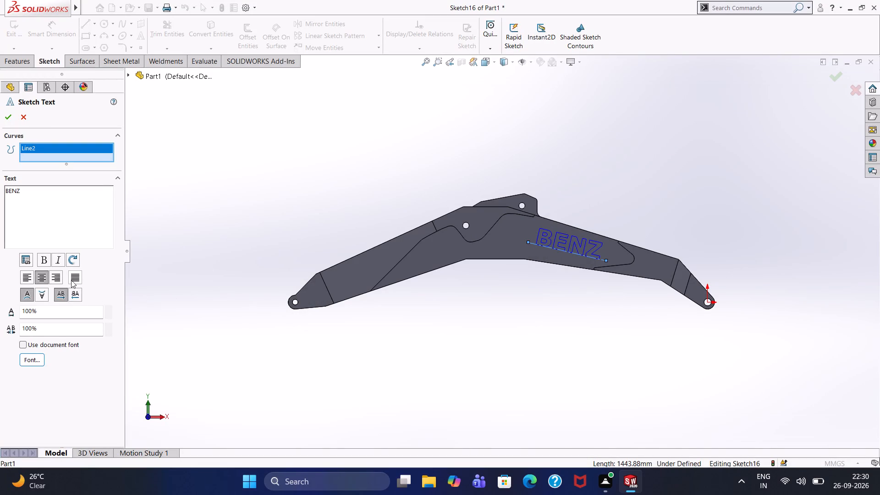
click(43, 275)
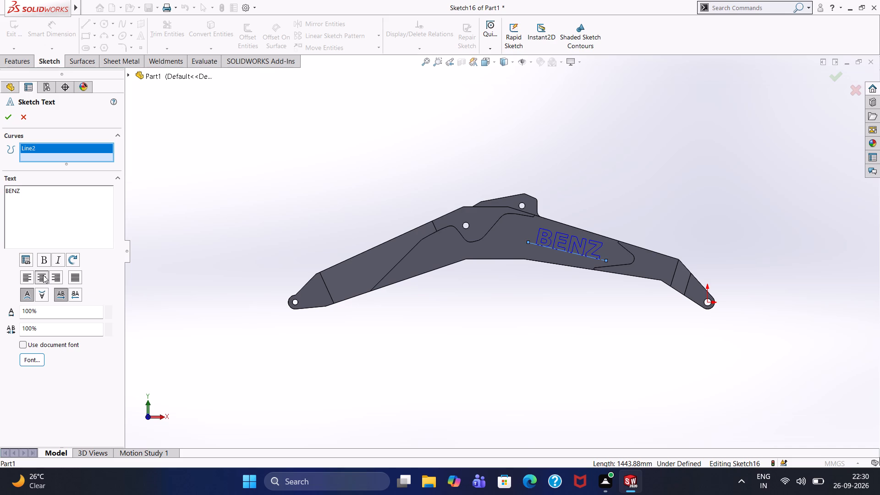
click(2, 117)
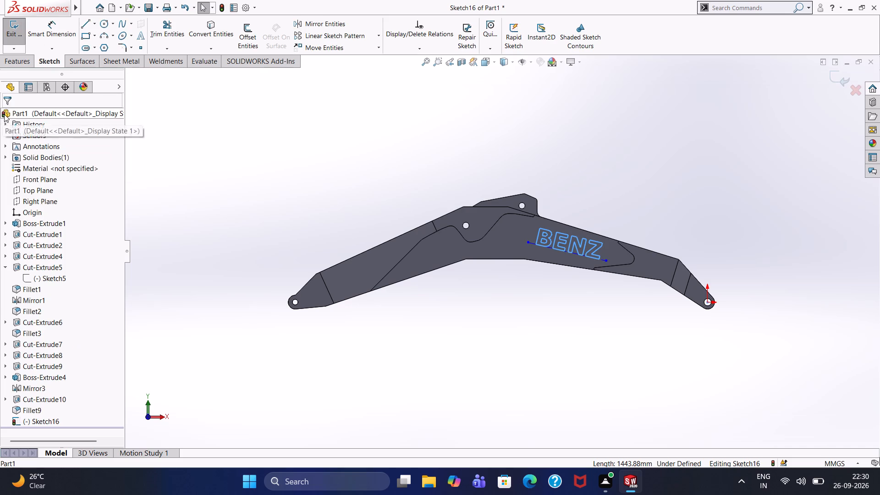
Extrude the BENZ sketch text as a blind boss 10 mm deep, merged with the boom.
click(17, 59)
click(25, 42)
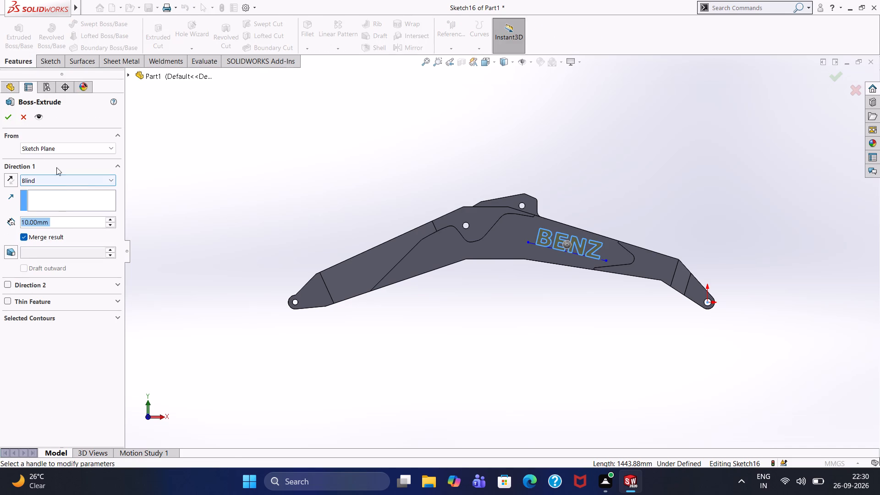
click(6, 116)
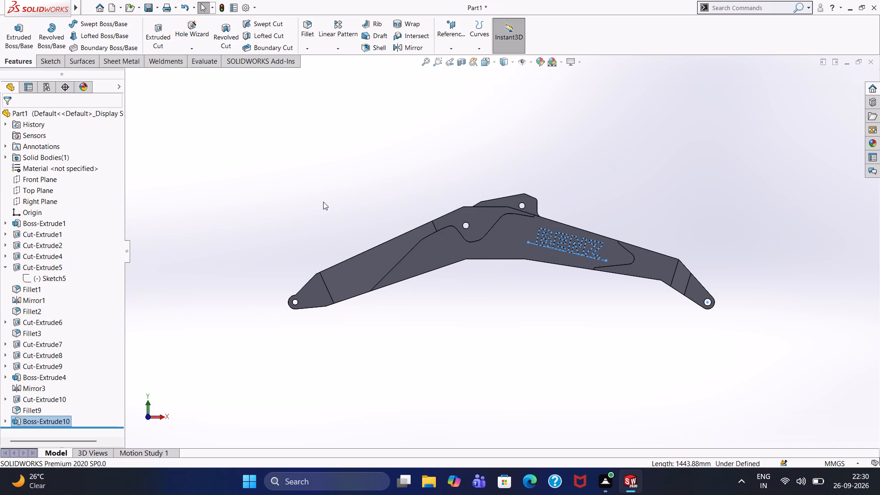
click(323, 202)
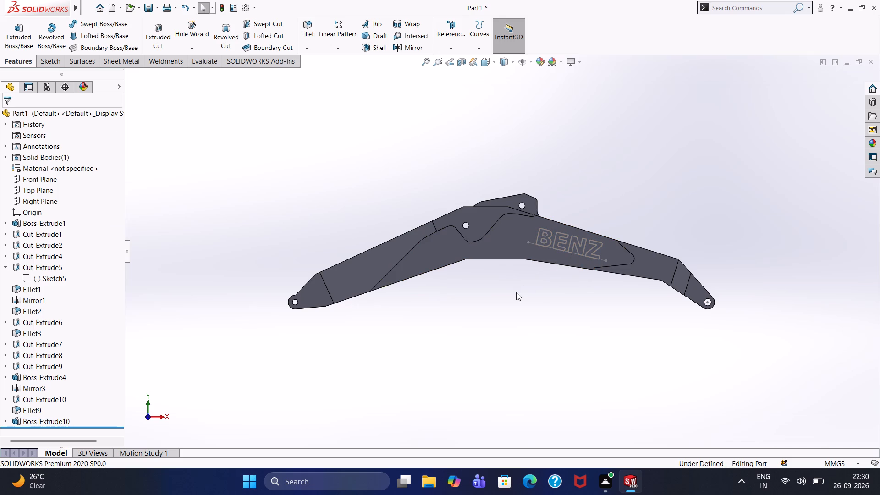
Open a new sketch on the opposite recessed side face of the boom.
scroll(437, 322, down, 1)
middle_drag(437, 322, 318, 353)
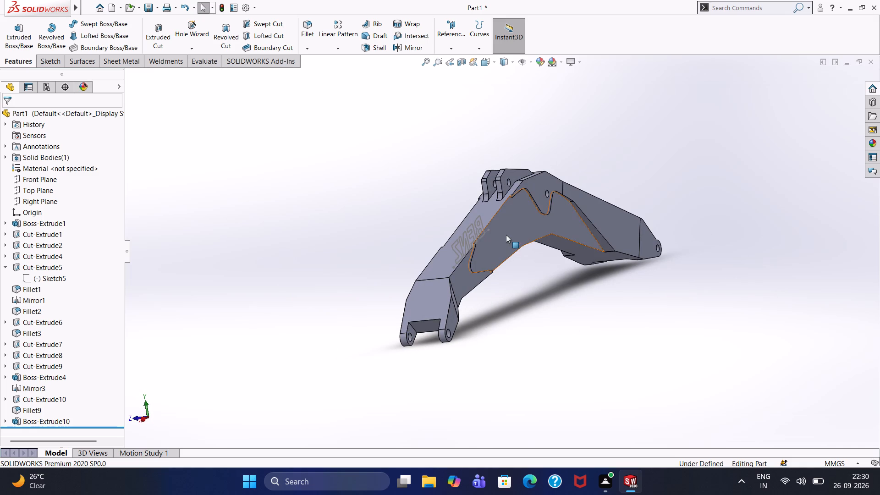
click(506, 235)
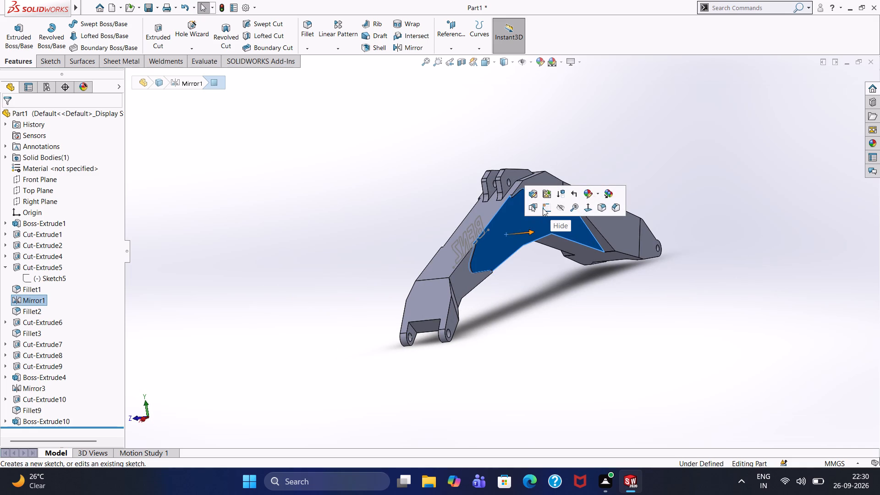
click(542, 207)
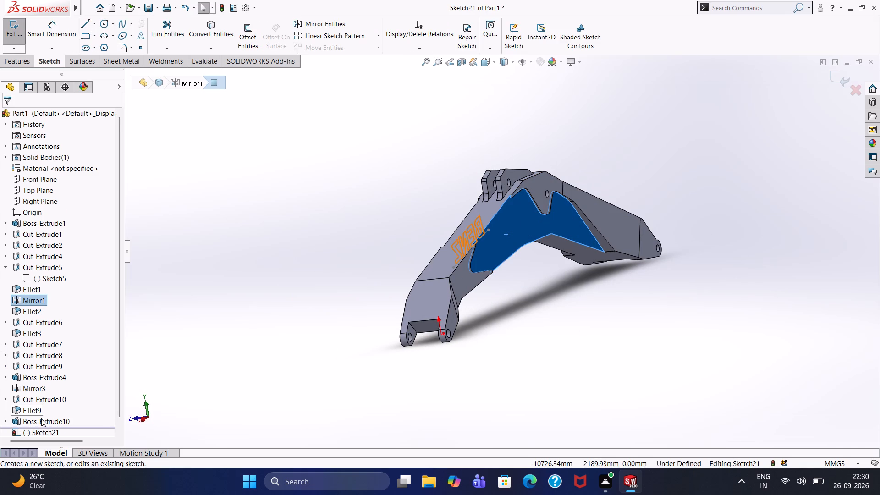
Examine Sketch16 under the BENZ extrusion, with its lettering and baseline on the first side face.
scroll(41, 418, down, 7)
click(5, 409)
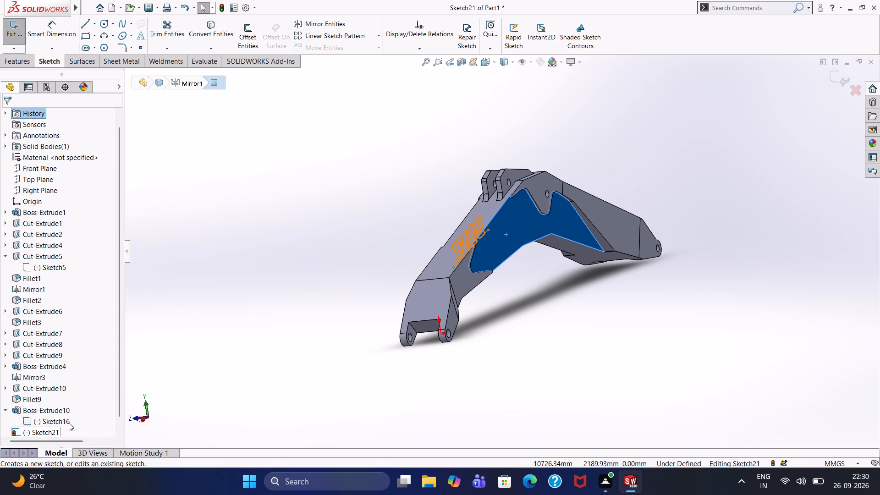
click(69, 423)
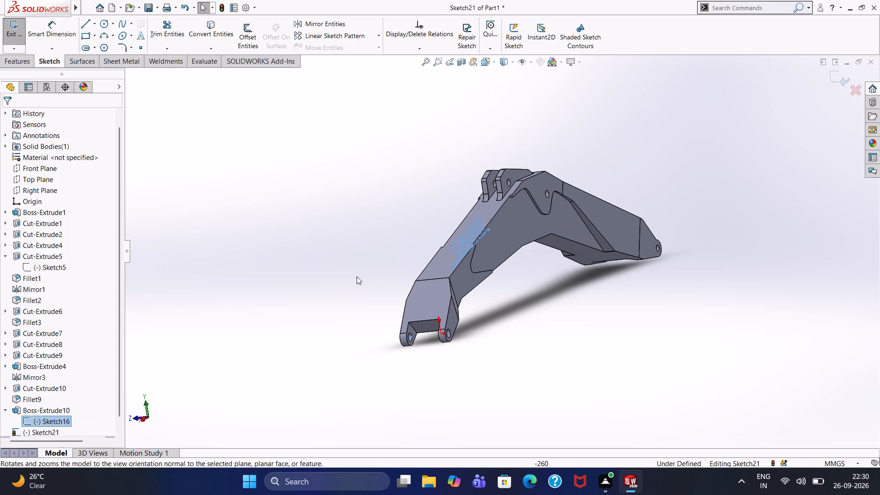
middle_drag(303, 276, 293, 283)
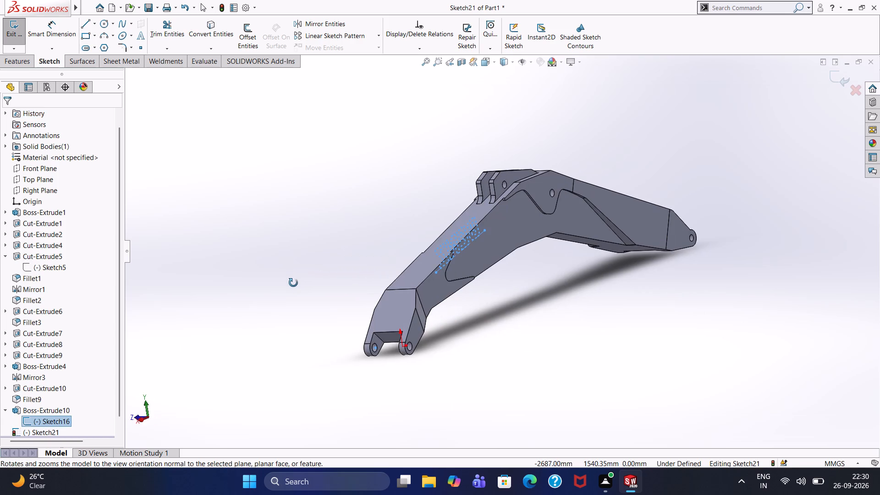
middle_drag(293, 283, 293, 283)
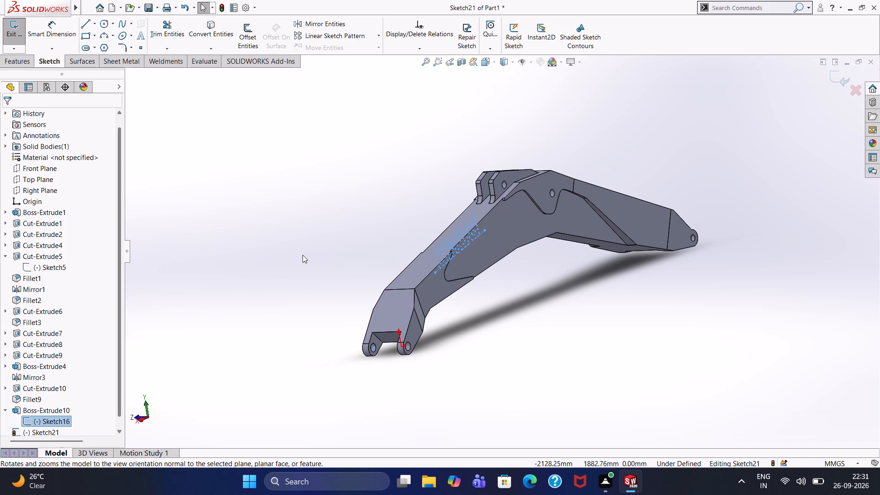
middle_drag(313, 260, 445, 235)
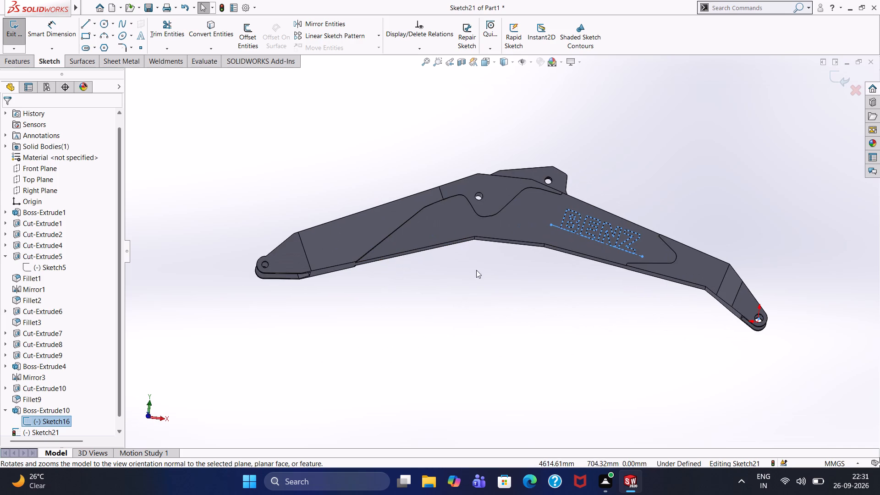
click(638, 241)
scroll(58, 408, down, 5)
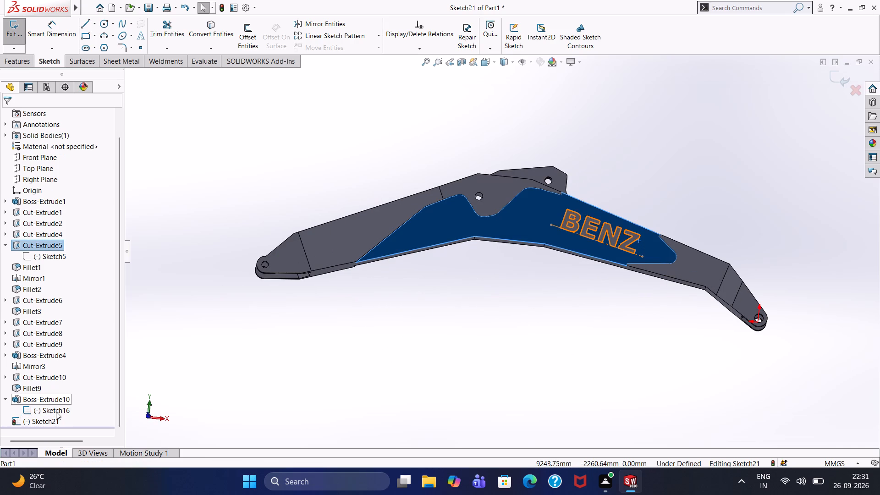
click(56, 412)
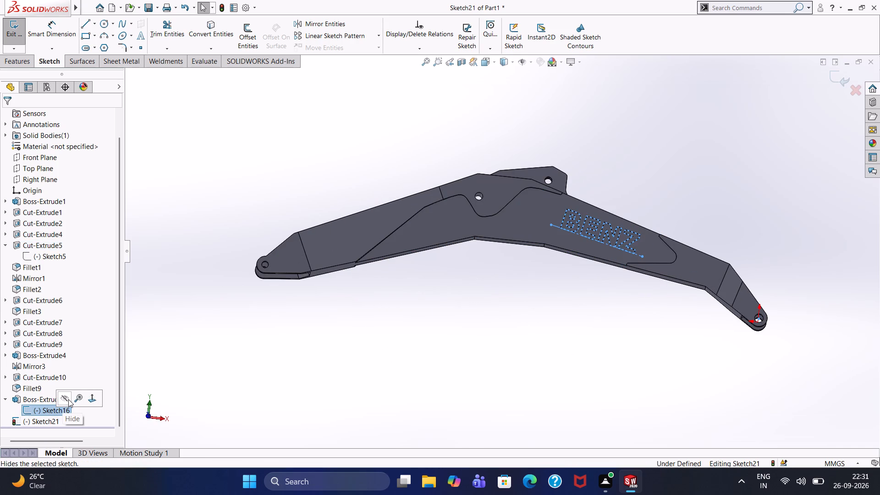
click(176, 328)
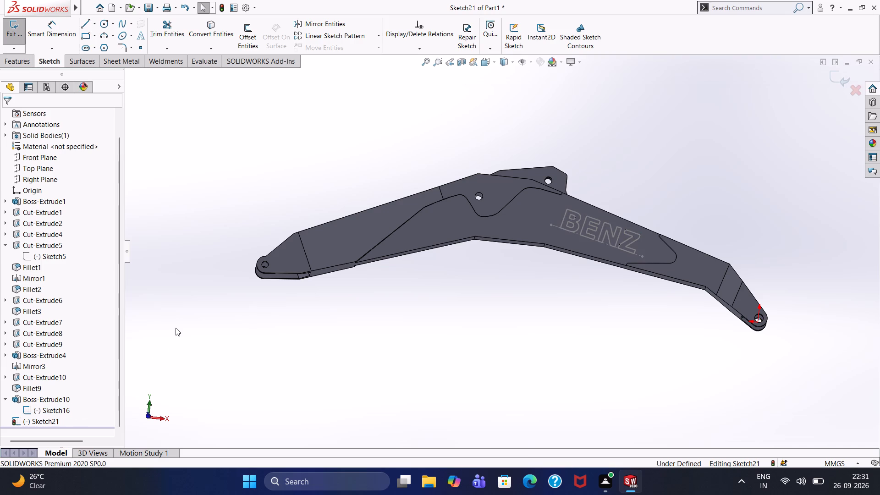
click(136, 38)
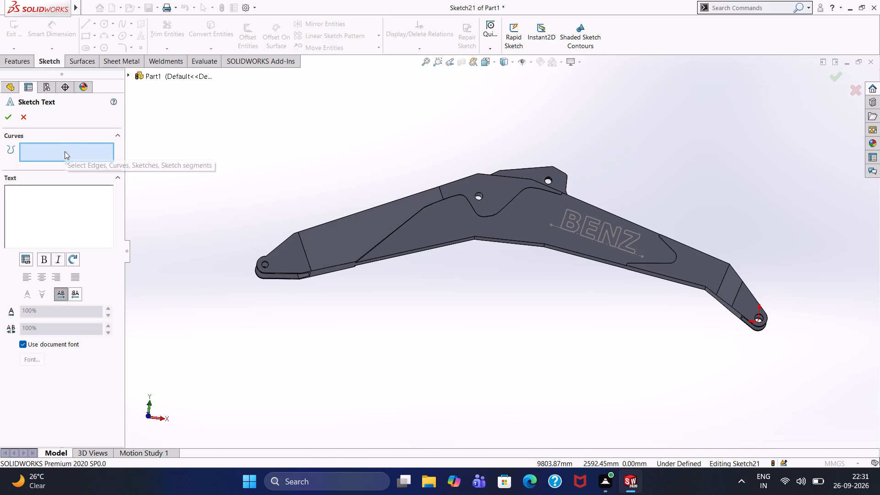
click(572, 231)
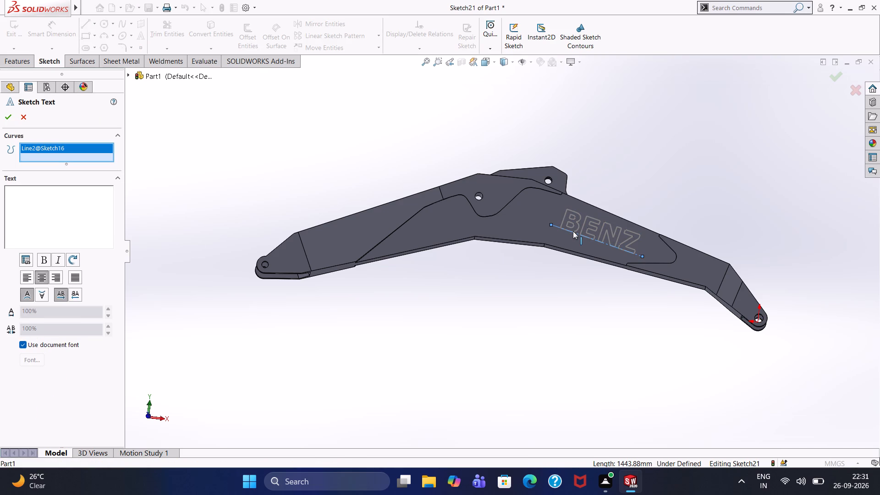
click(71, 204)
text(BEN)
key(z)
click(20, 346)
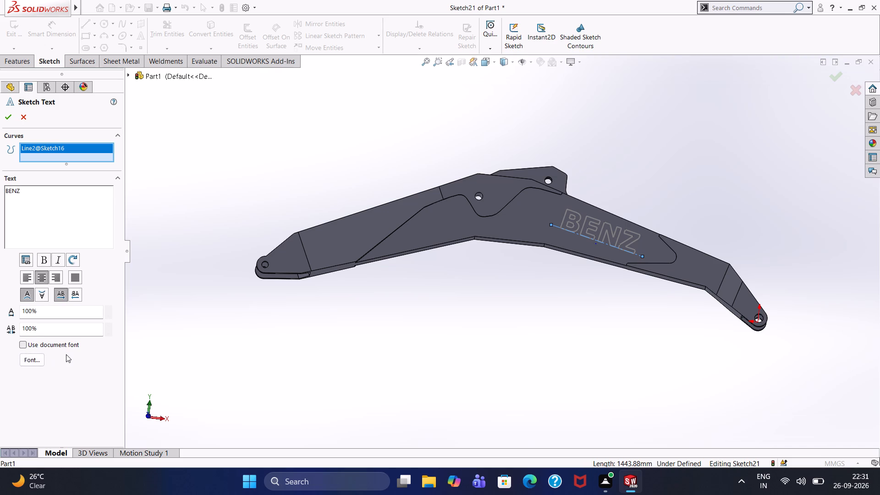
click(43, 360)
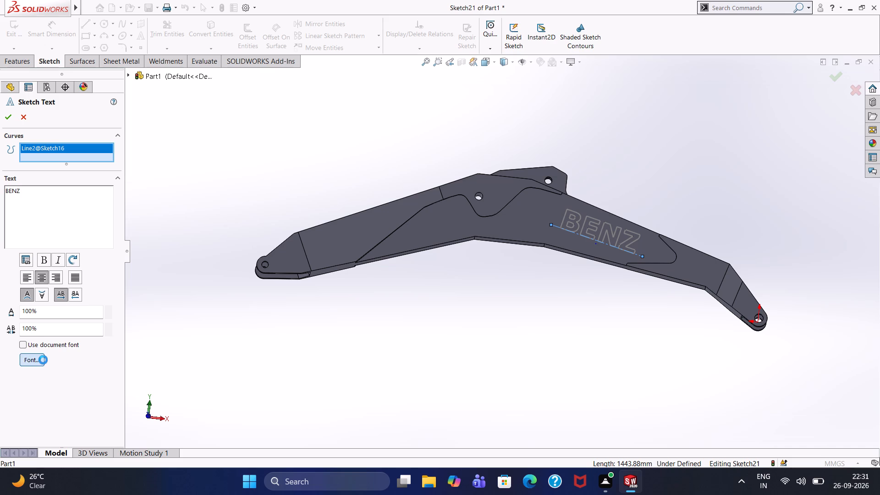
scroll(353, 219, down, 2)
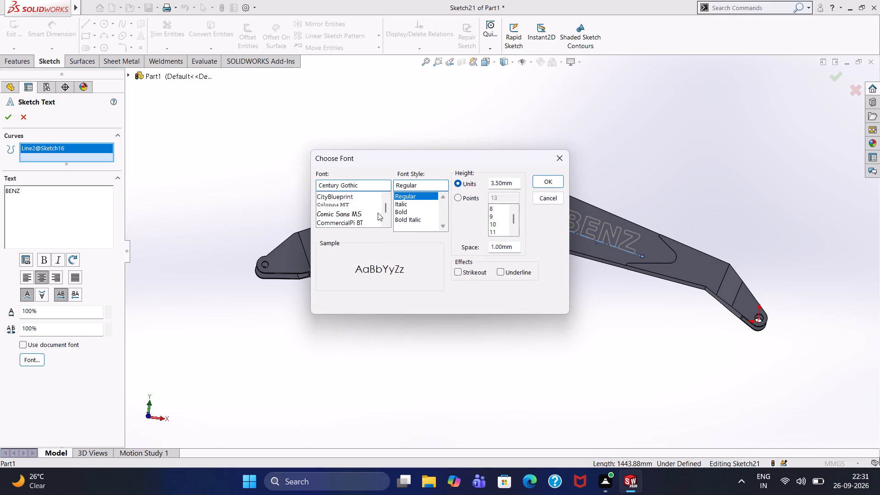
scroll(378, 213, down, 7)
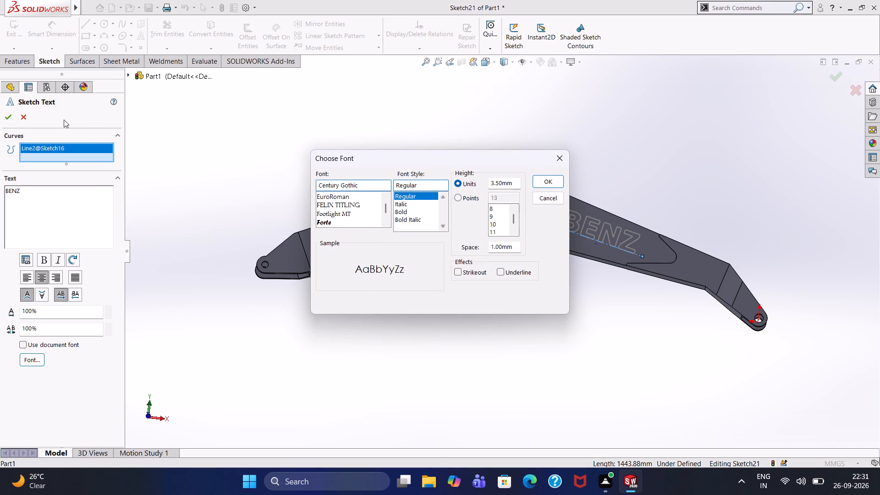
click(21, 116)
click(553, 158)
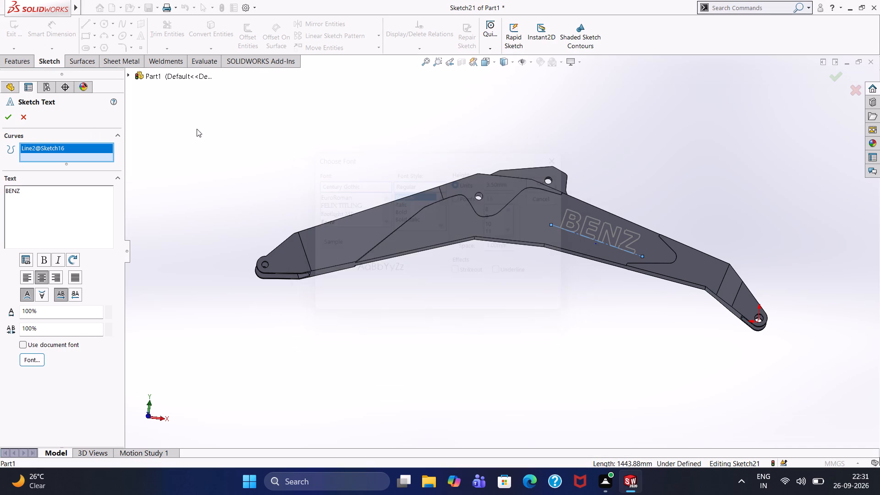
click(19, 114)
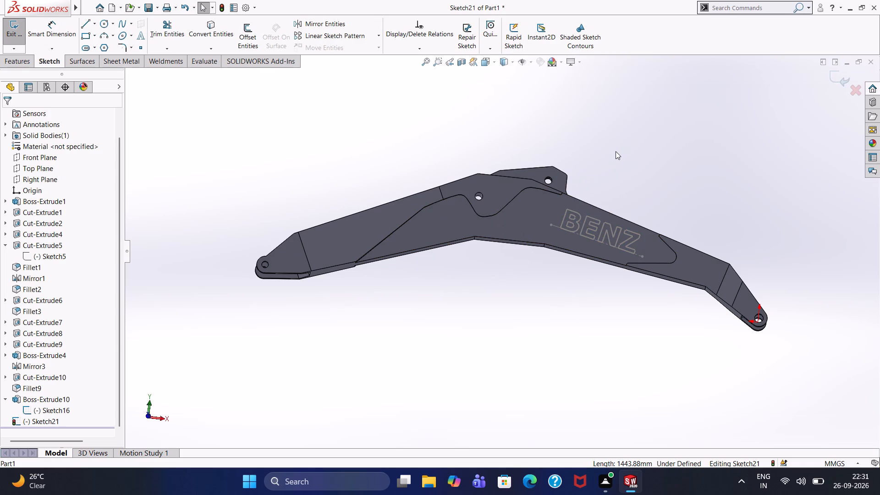
Undo the second-side sketch, the BENZ extrusion and all of Sketch16, back to the boom ending at Fillet9.
key(ctrl+z)
key(ctrl+z)
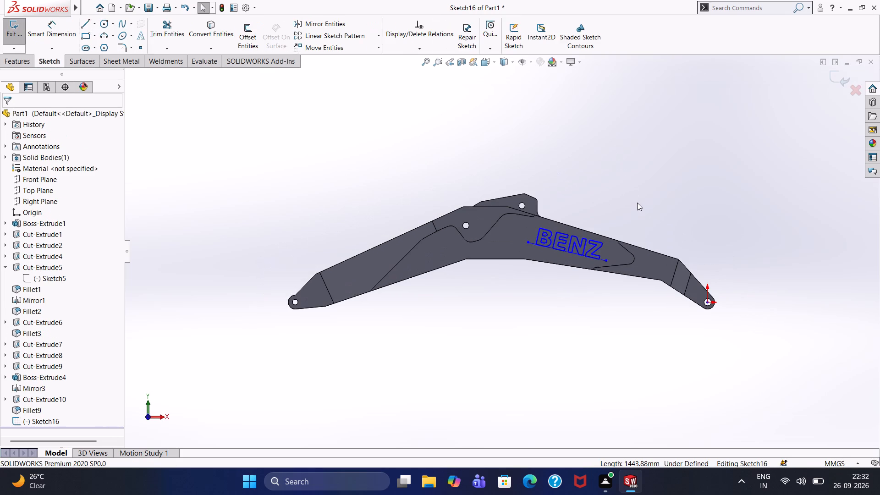
key(ctrl+z)
key(ctrl+z)
key(ctrl+z)
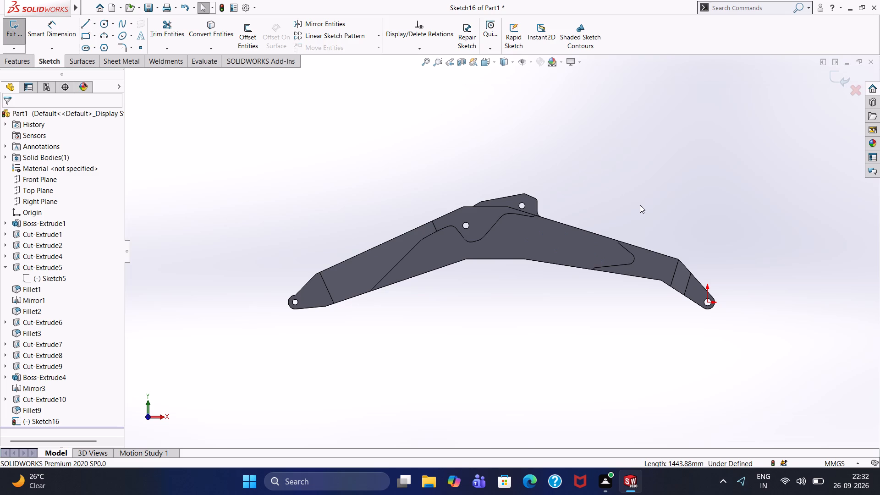
key(ctrl+z)
scroll(21, 394, down, 4)
scroll(21, 395, up, 8)
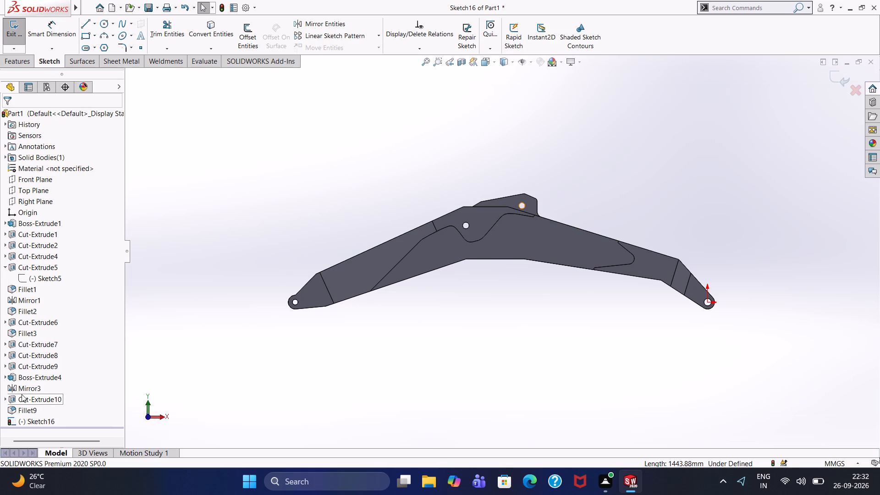
key(ctrl+z)
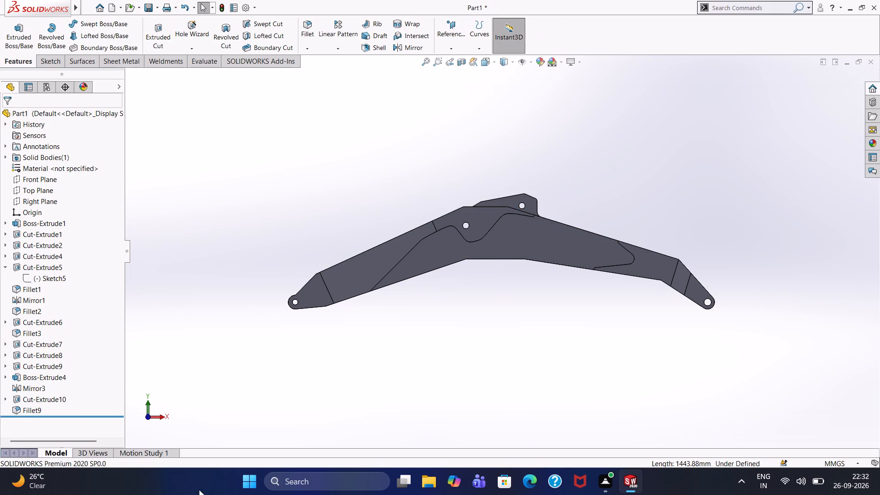
middle_drag(565, 169, 525, 219)
scroll(492, 224, up, 1)
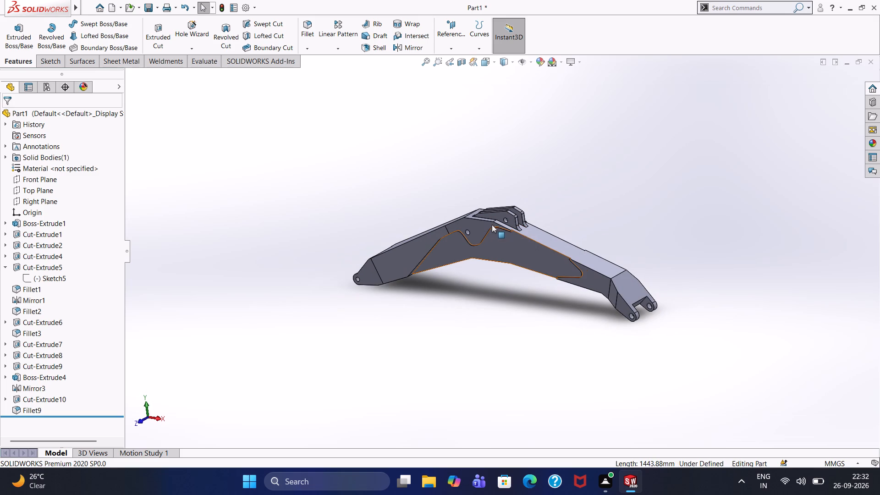
key(ctrl+y)
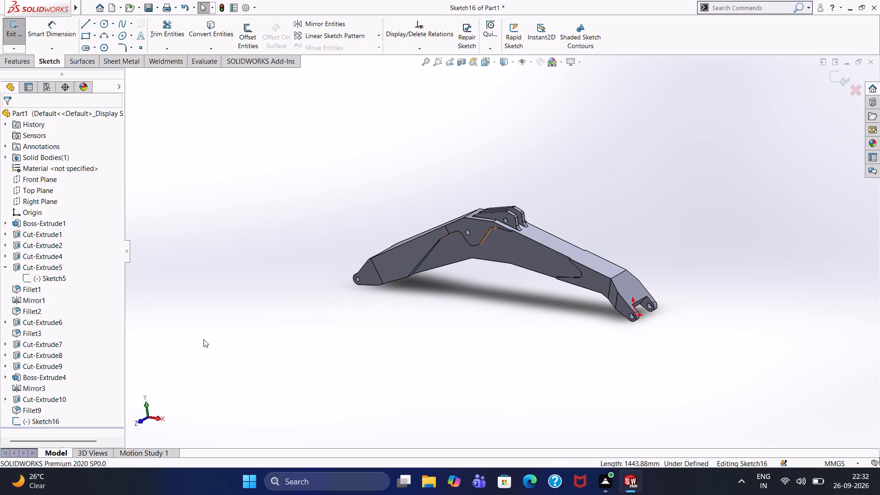
key(ctrl+z)
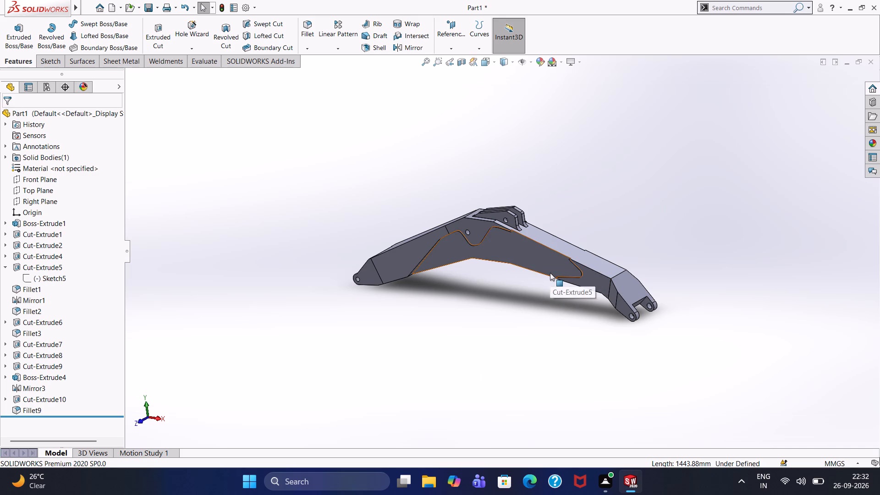
Open a new sketch on the recessed Cut-Extrude5 side face of the boom and view it face-on.
scroll(512, 307, down, 1)
scroll(512, 307, up, 4)
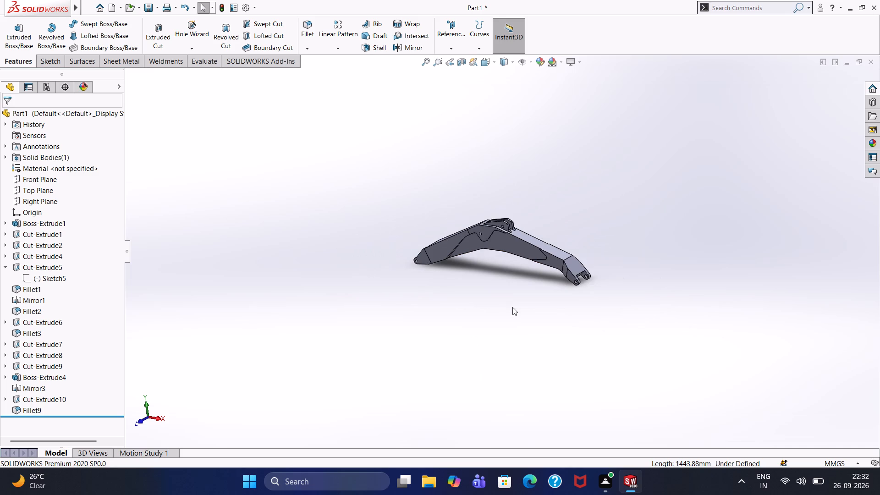
scroll(511, 307, down, 4)
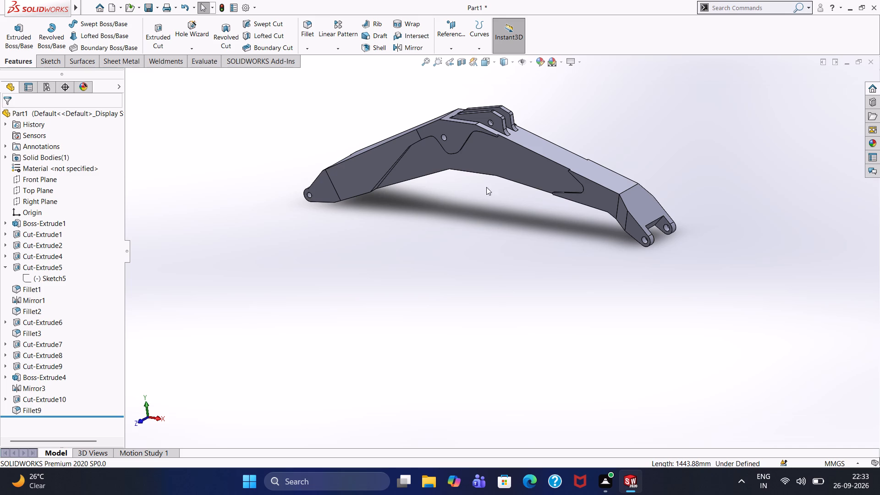
click(509, 172)
click(550, 148)
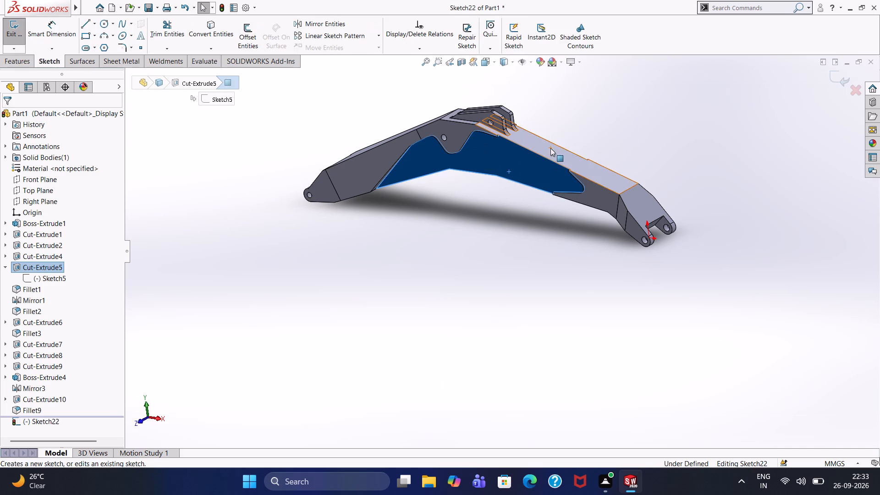
key(ctrl+8)
click(461, 129)
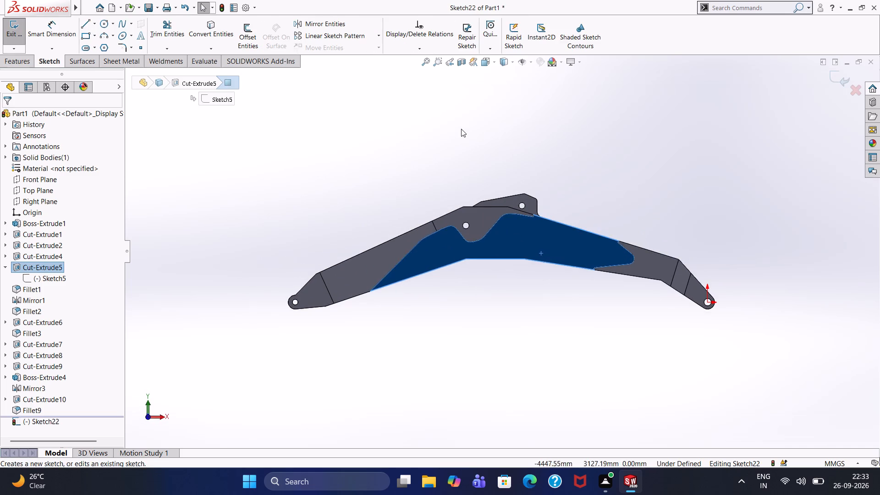
Sketch a construction line about 1360 mm long across the recessed face, sloping down about 13° towards the origin end of the boom.
click(91, 20)
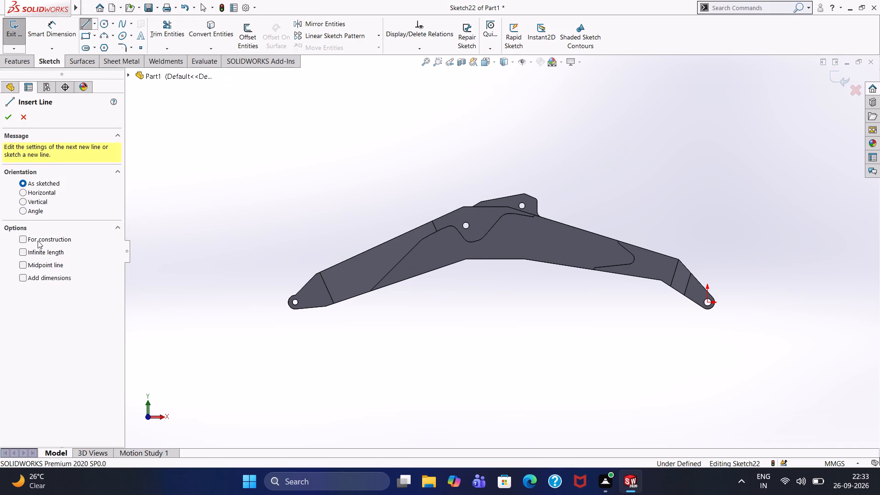
click(38, 241)
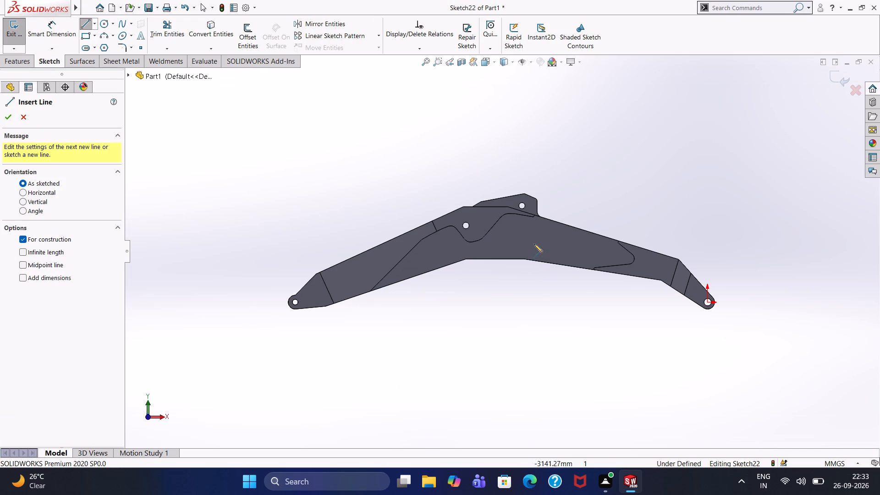
click(533, 244)
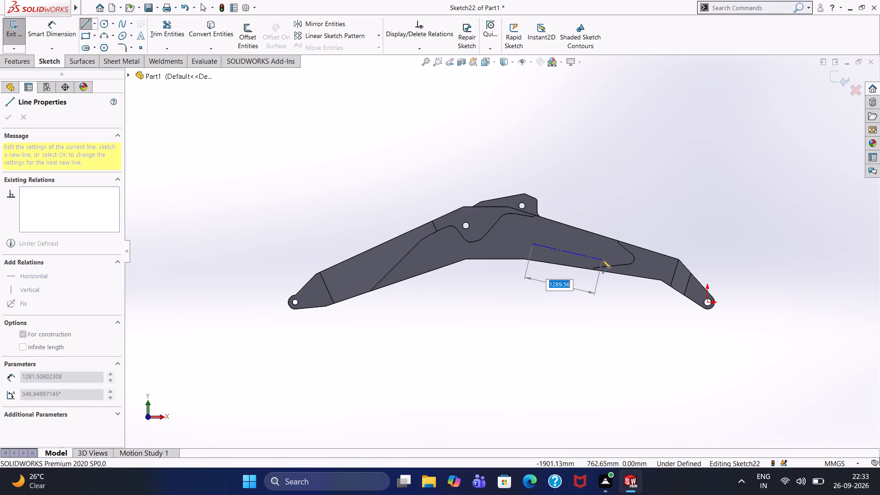
click(606, 261)
right_click(606, 209)
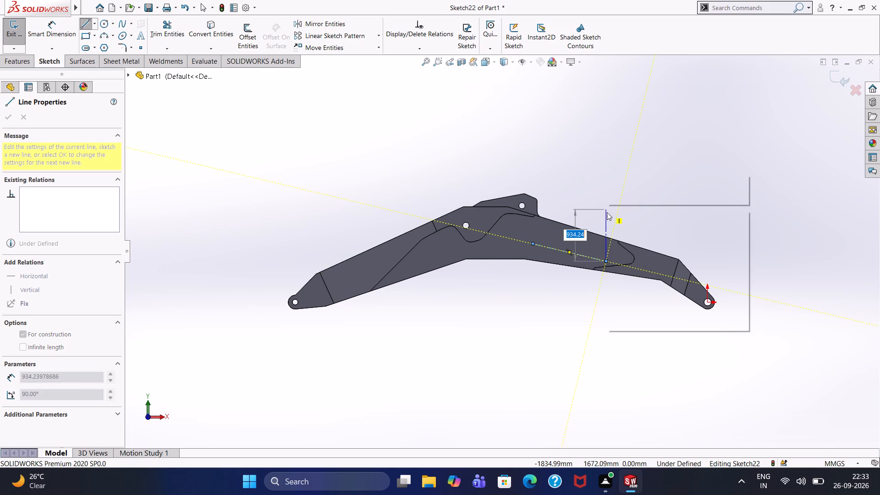
click(611, 216)
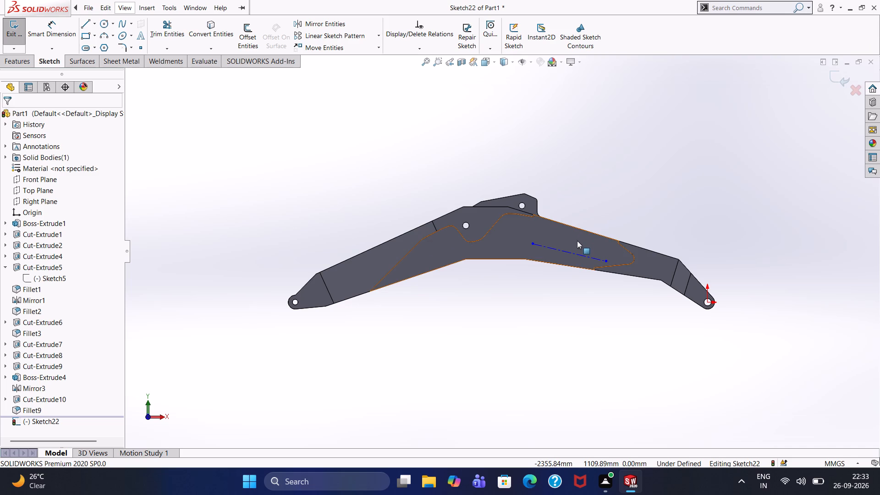
Reposition the sloping construction line slightly lower on the recessed face, within its outline and just above the lower edge.
drag(577, 253, 579, 246)
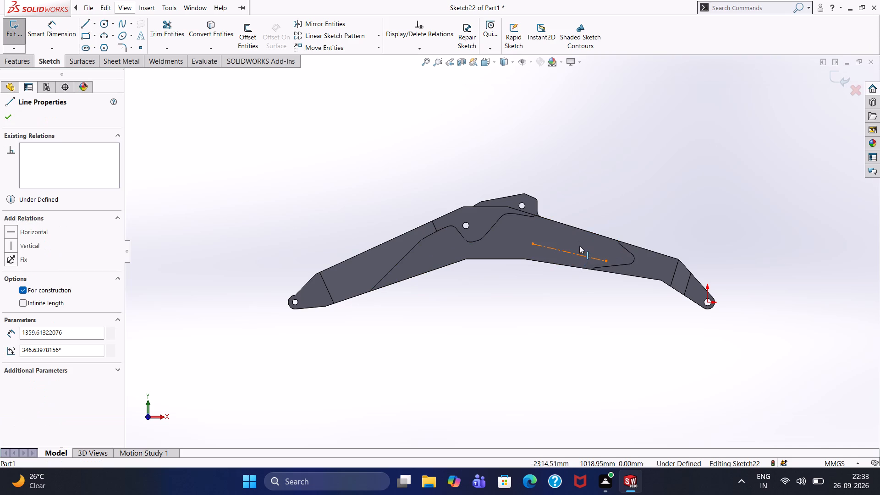
drag(579, 246, 572, 263)
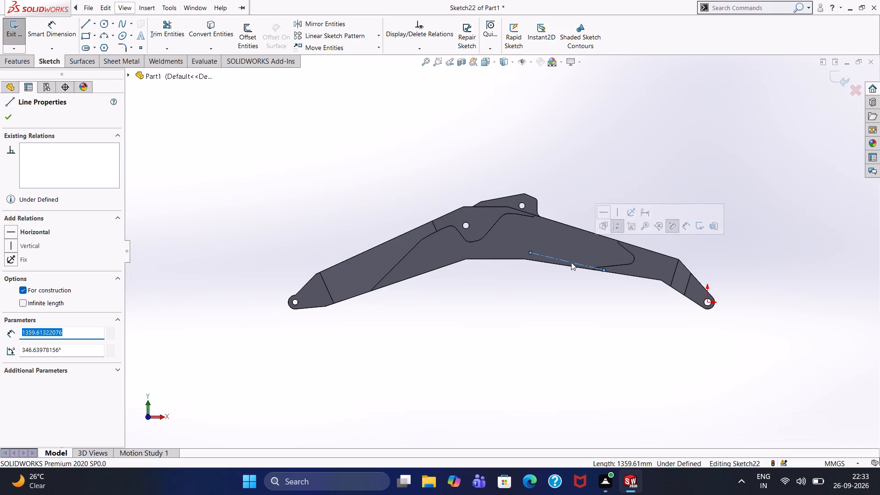
scroll(571, 262, down, 6)
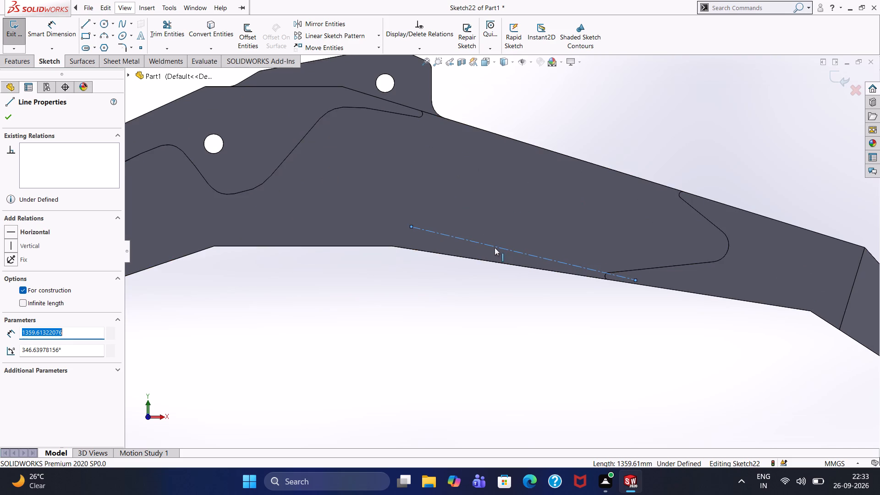
drag(501, 247, 500, 242)
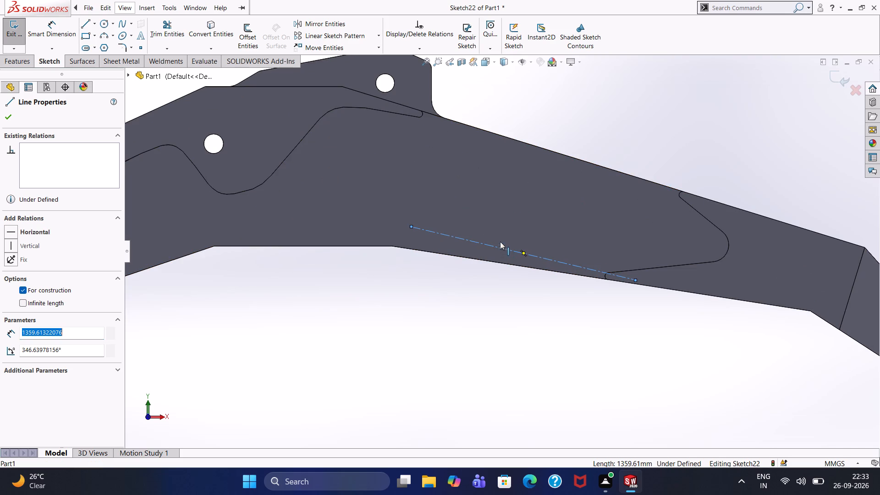
drag(500, 242, 501, 231)
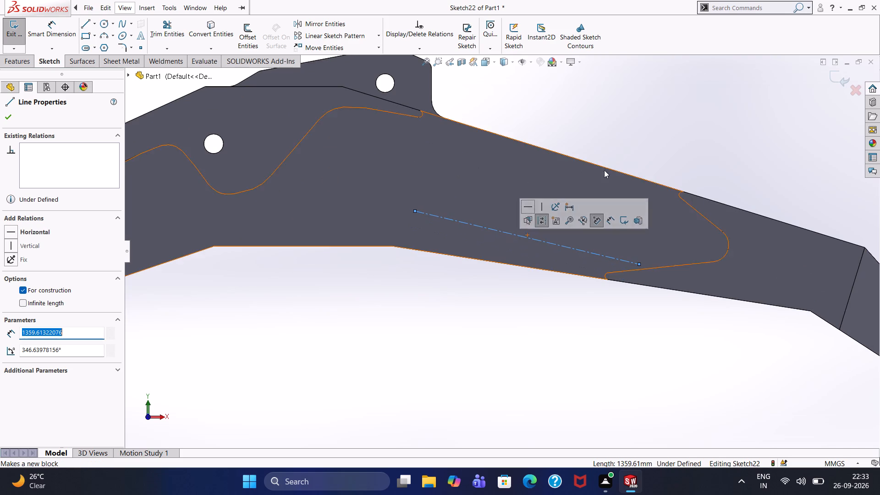
click(588, 135)
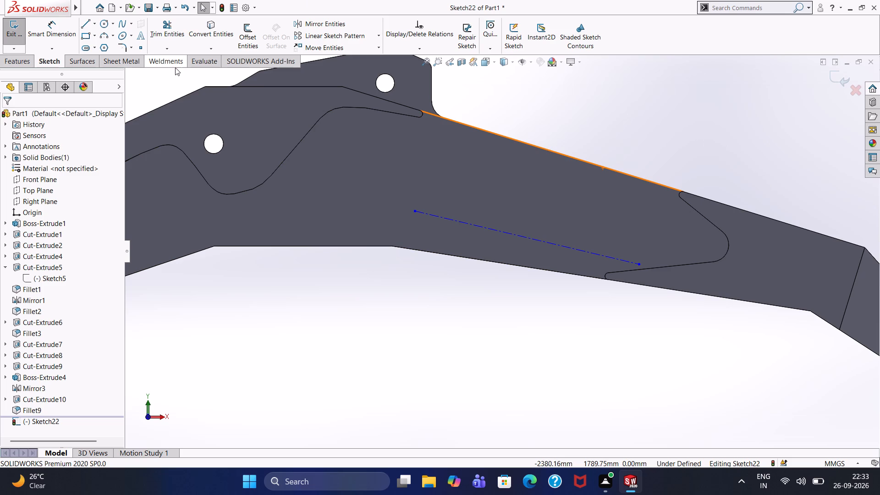
Start sketch text along the sloping construction line and replace the document font with Verdana Bold.
click(139, 38)
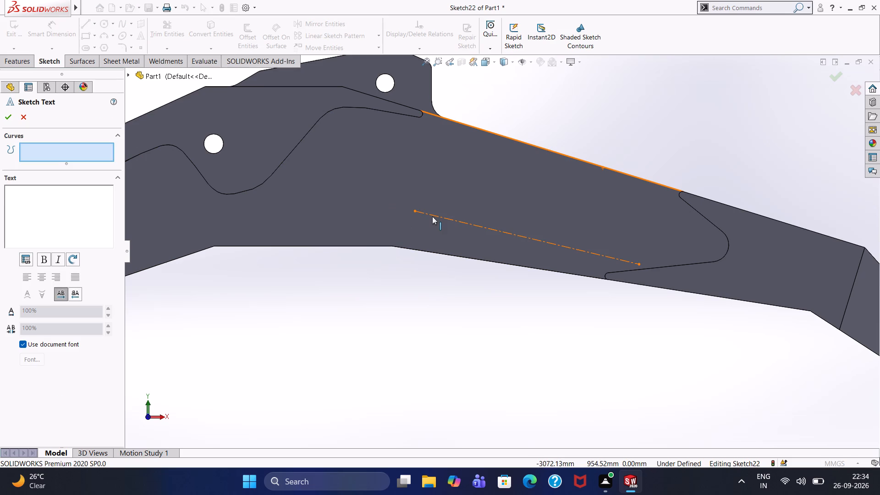
click(432, 216)
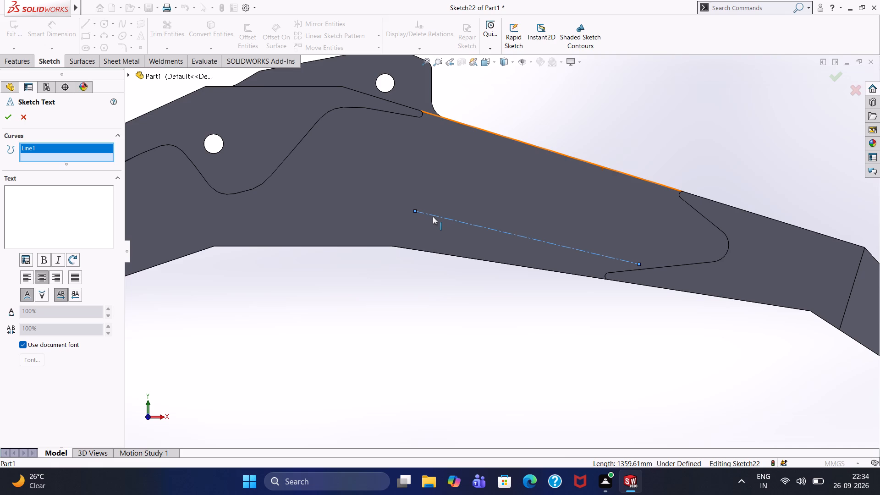
text(BENZ)
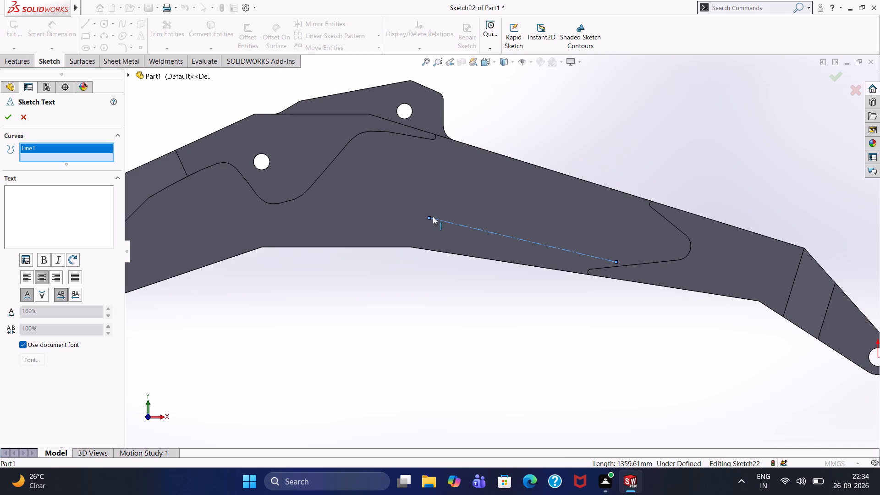
click(21, 342)
click(33, 360)
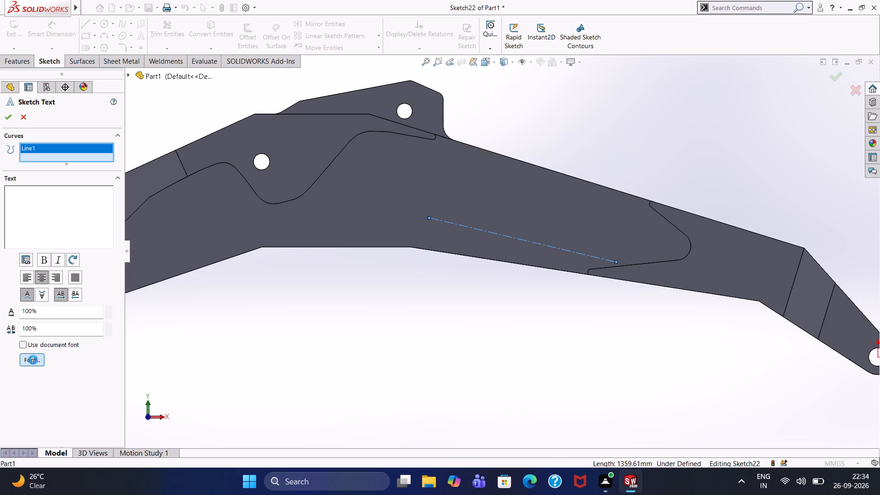
scroll(342, 211, down, 6)
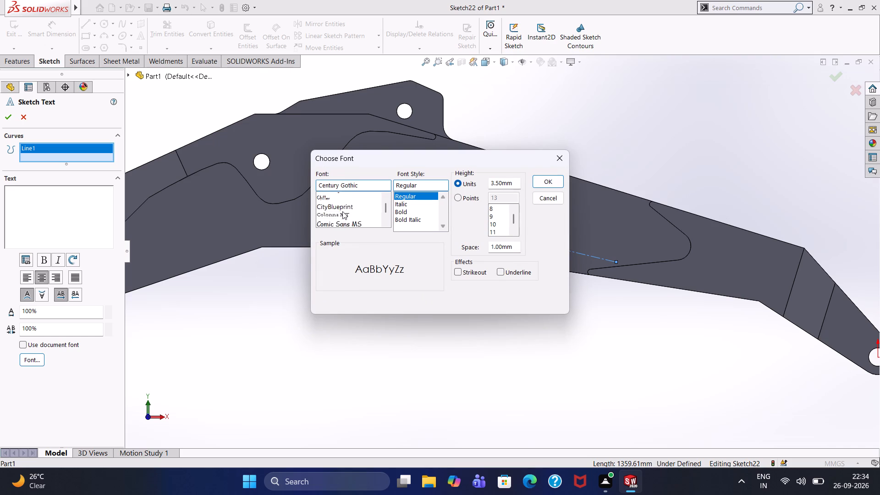
scroll(342, 211, down, 18)
scroll(342, 211, down, 20)
scroll(342, 211, down, 16)
scroll(342, 211, down, 6)
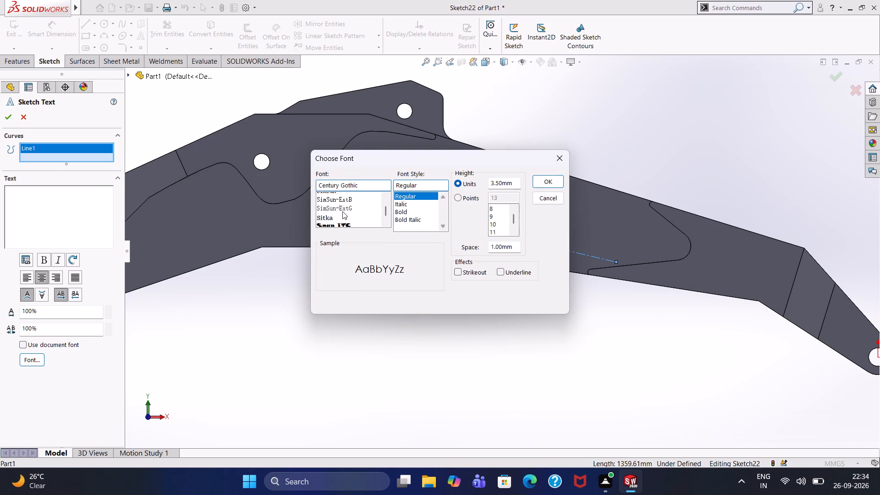
scroll(342, 211, down, 19)
scroll(342, 211, down, 5)
scroll(342, 211, up, 3)
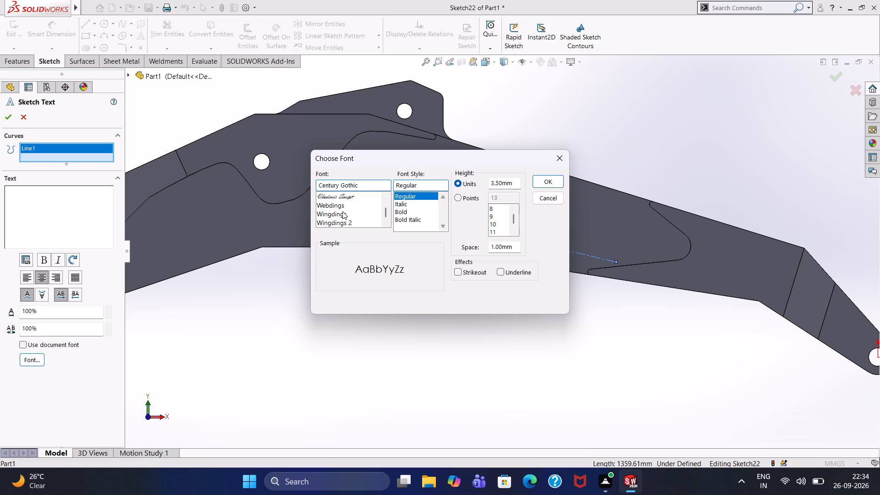
scroll(342, 211, up, 2)
scroll(342, 211, down, 3)
scroll(342, 211, up, 1)
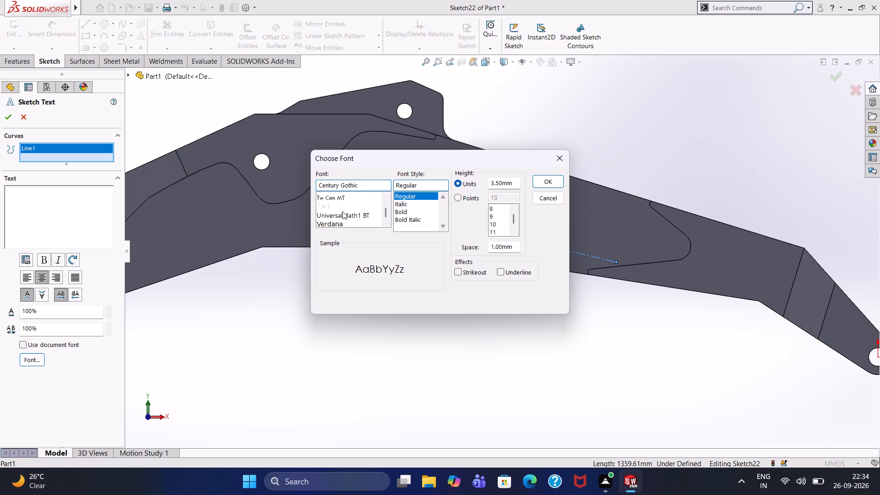
click(342, 215)
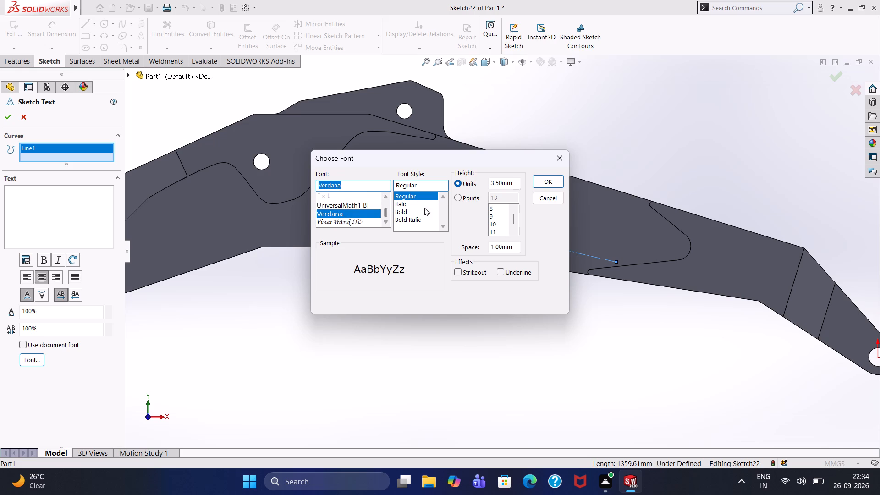
click(412, 215)
click(414, 209)
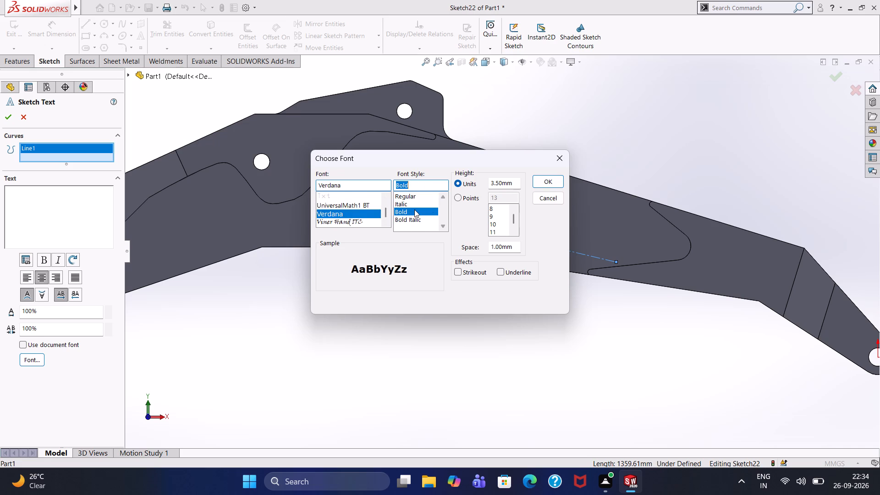
drag(509, 182, 463, 187)
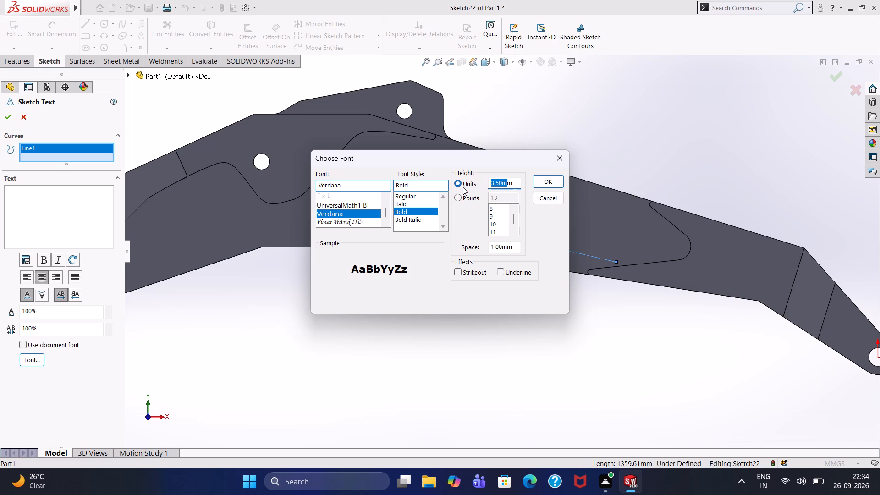
text(300)
key(Return)
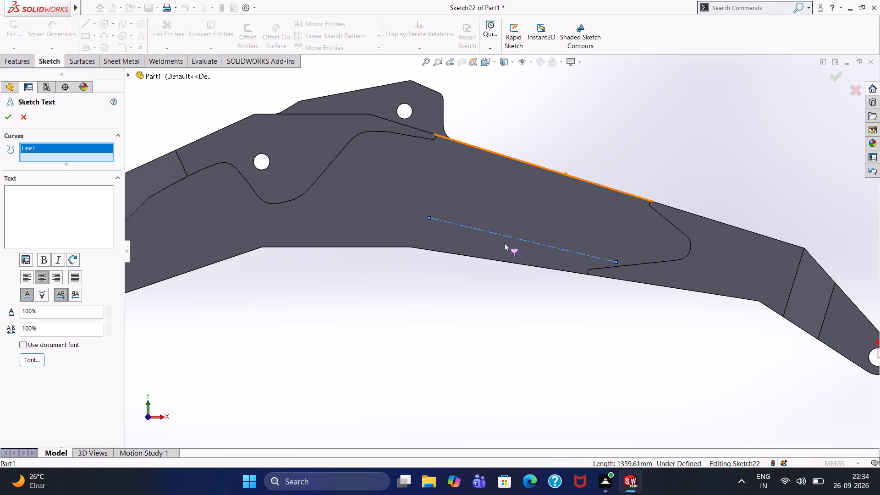
Enter BENZ as the sketch text on the construction line.
click(68, 209)
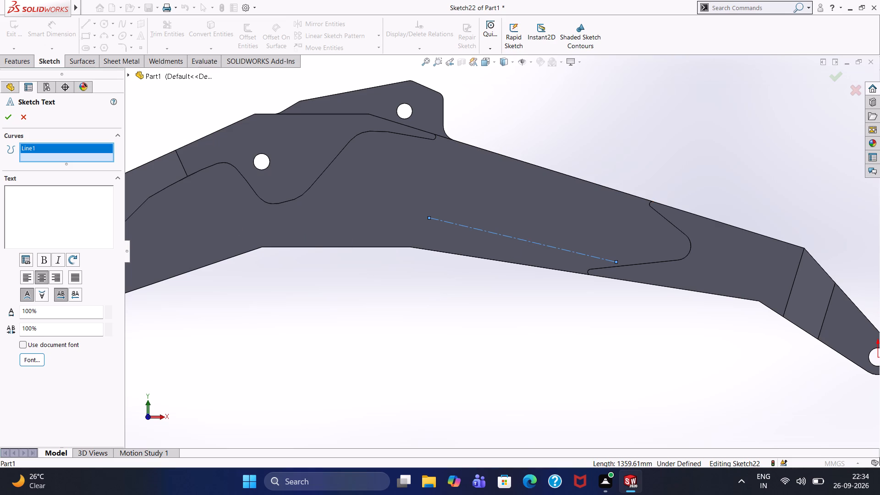
text(BENZ)
key(Return)
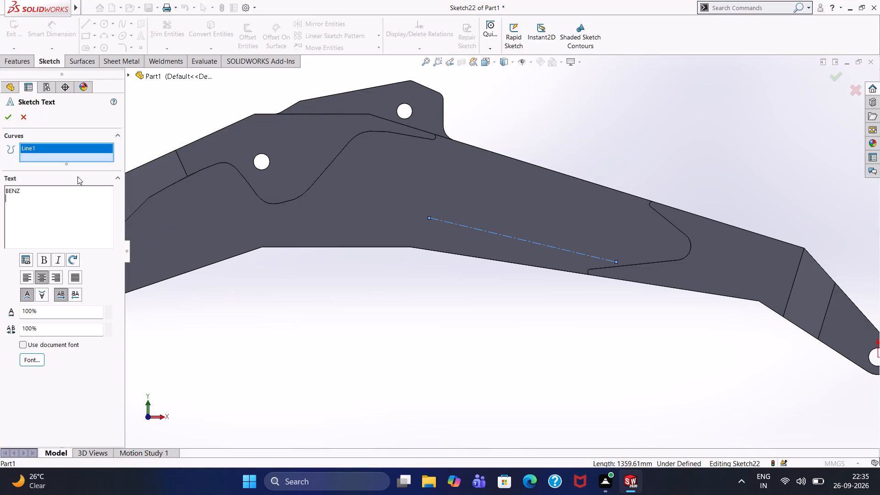
Set the BENZ text's font height to 300 mm and accept the sketch text.
click(26, 360)
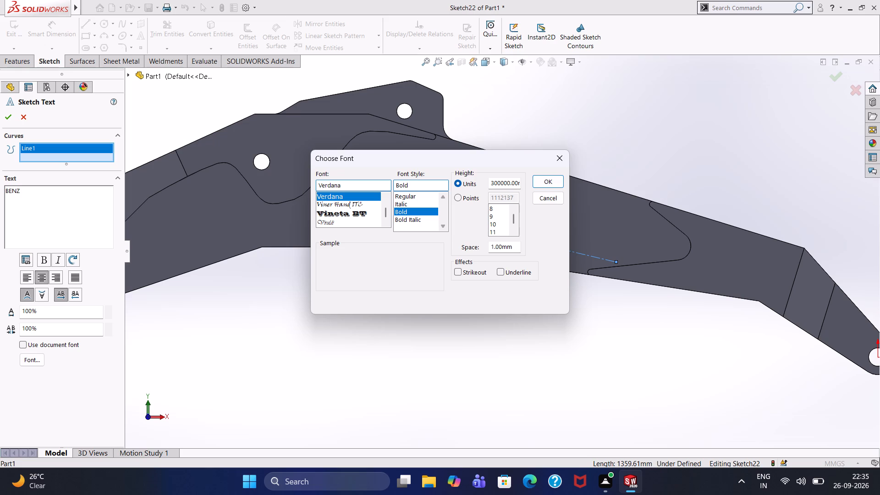
drag(511, 183, 484, 184)
key(BackSpace)
drag(508, 185, 451, 191)
key(BackSpace)
text(300)
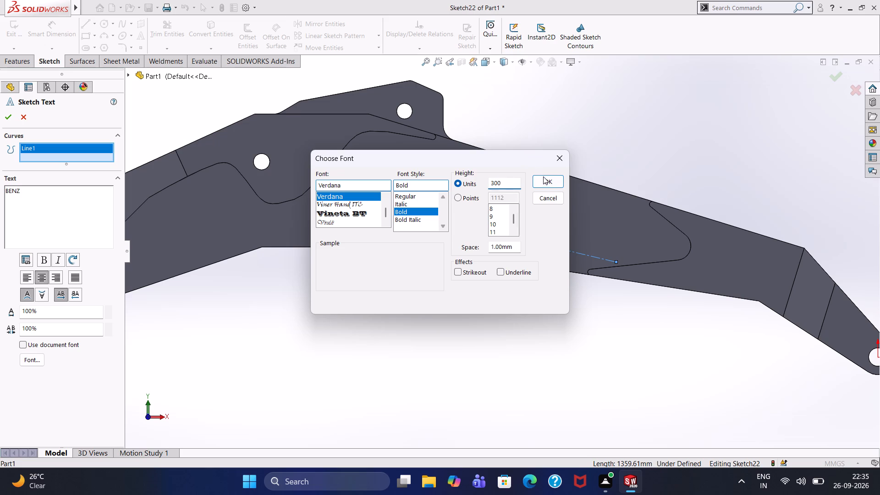
click(543, 177)
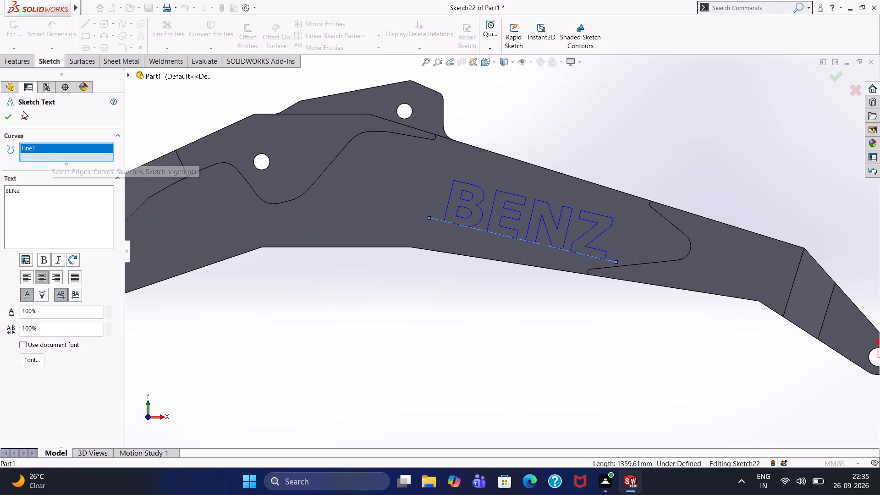
click(8, 119)
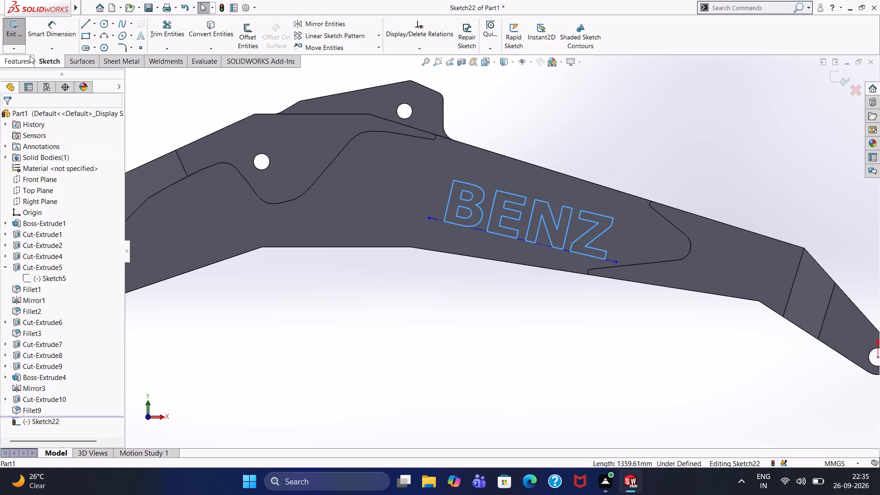
Extrude the BENZ lettering as a 10 mm blind boss from the recessed side face, merged with the boom.
click(22, 59)
click(20, 39)
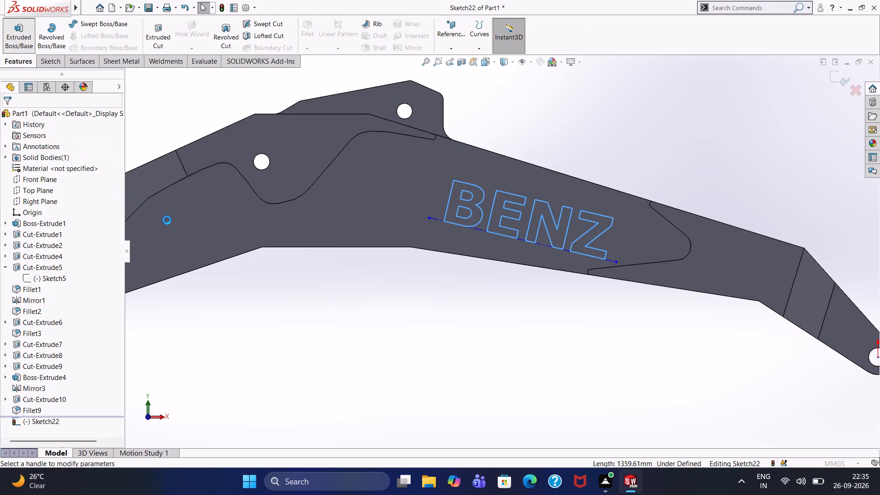
middle_drag(352, 285, 283, 307)
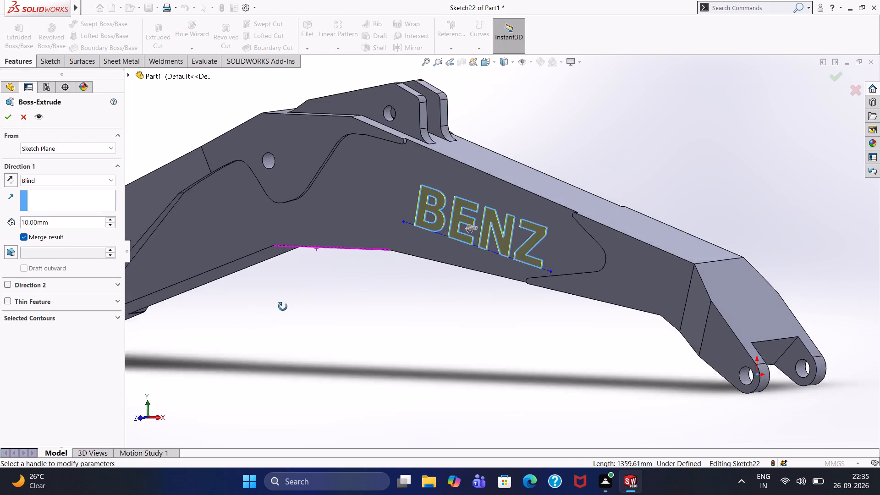
middle_drag(283, 307, 266, 311)
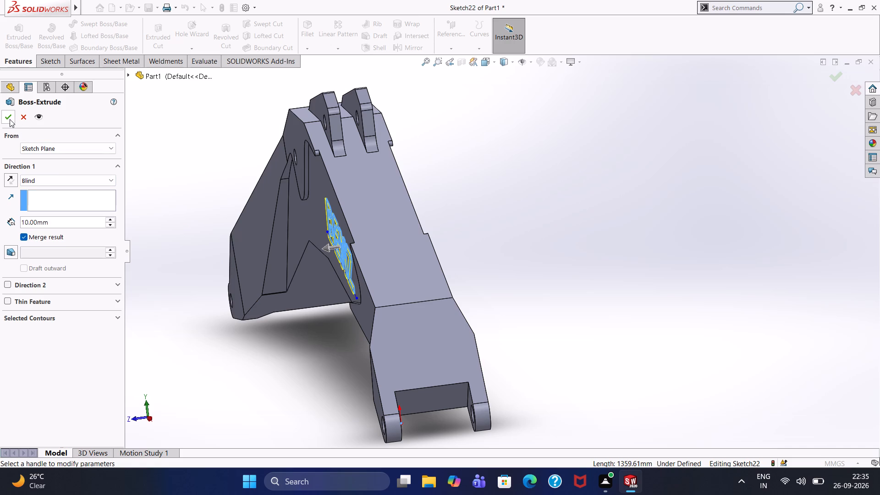
click(8, 119)
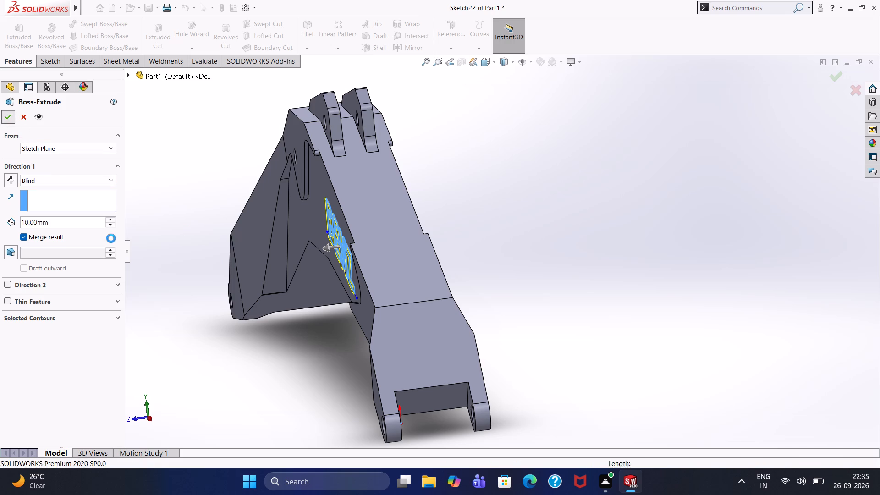
click(206, 268)
Examine the raised BENZ lettering on the boom's side face from several angles and distances.
scroll(261, 329, down, 1)
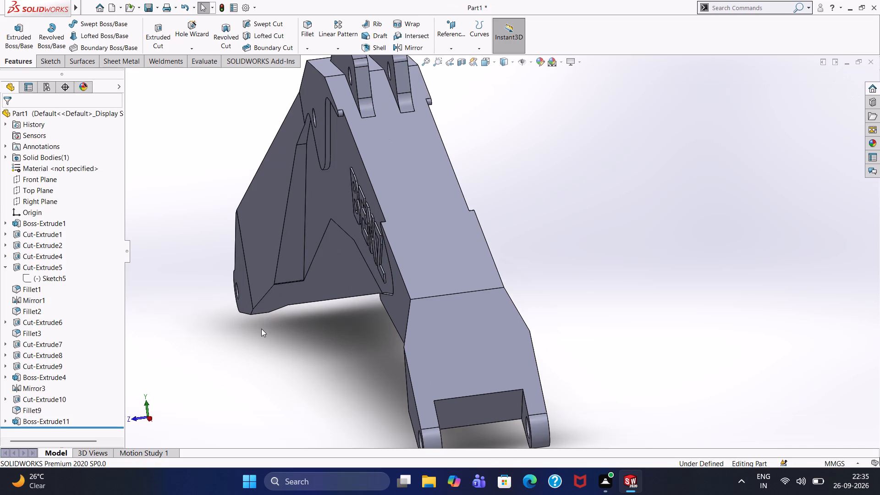
middle_drag(261, 329, 334, 322)
middle_click(334, 322)
scroll(511, 305, up, 3)
scroll(621, 283, up, 1)
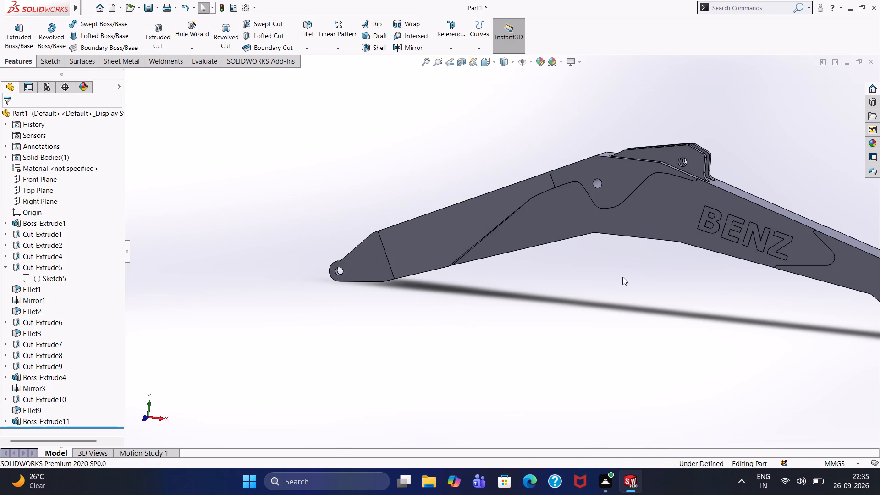
scroll(704, 297, up, 3)
scroll(715, 310, down, 2)
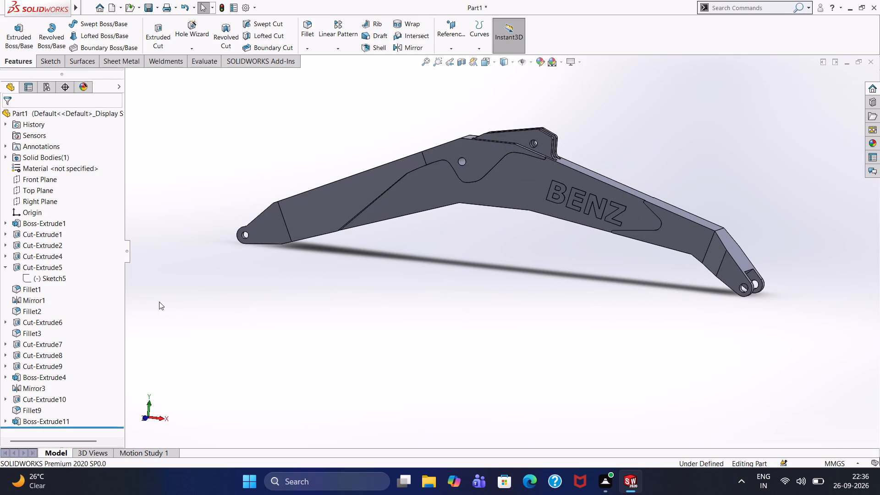
Open a new sketch on the mirrored recessed face on the opposite side of the boom.
middle_drag(596, 319, 534, 334)
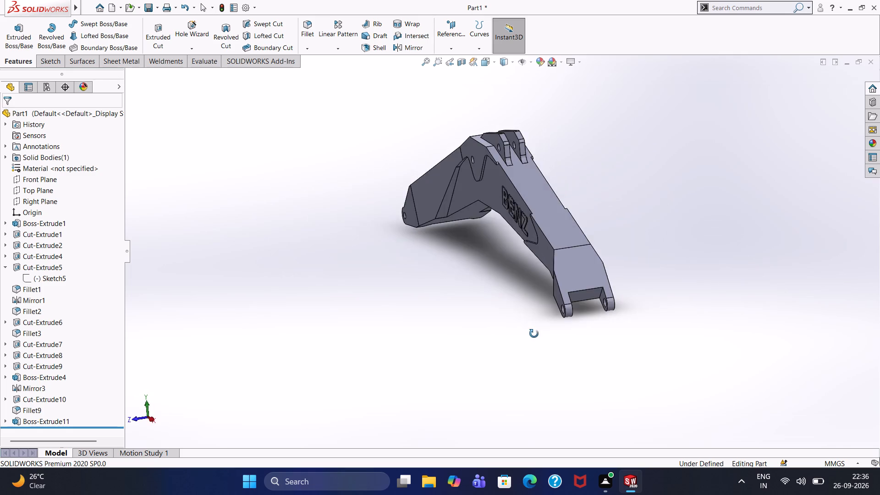
middle_drag(534, 334, 484, 334)
click(486, 202)
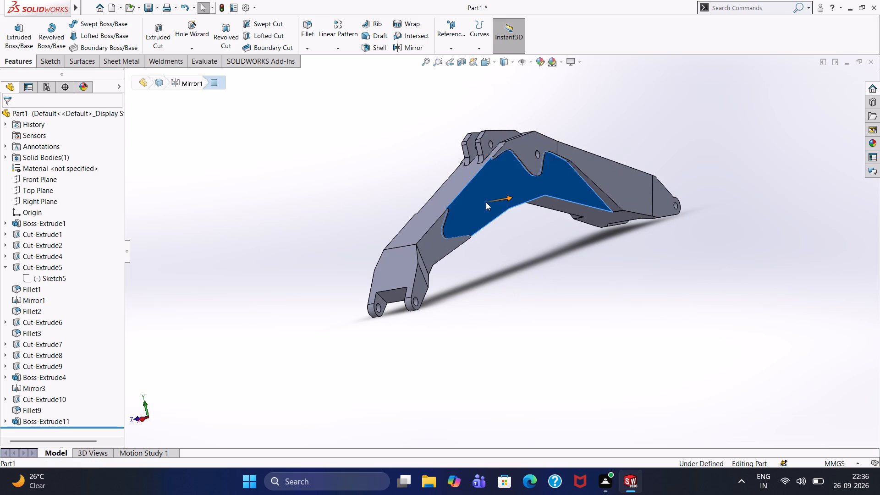
click(526, 180)
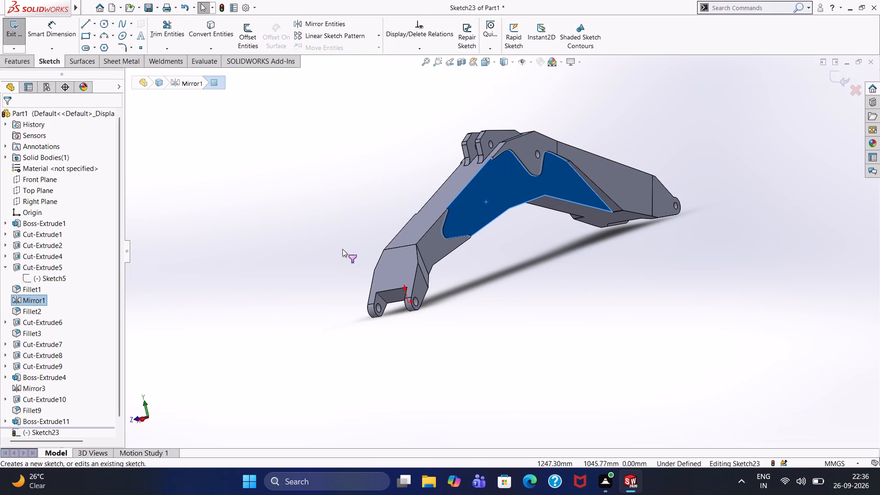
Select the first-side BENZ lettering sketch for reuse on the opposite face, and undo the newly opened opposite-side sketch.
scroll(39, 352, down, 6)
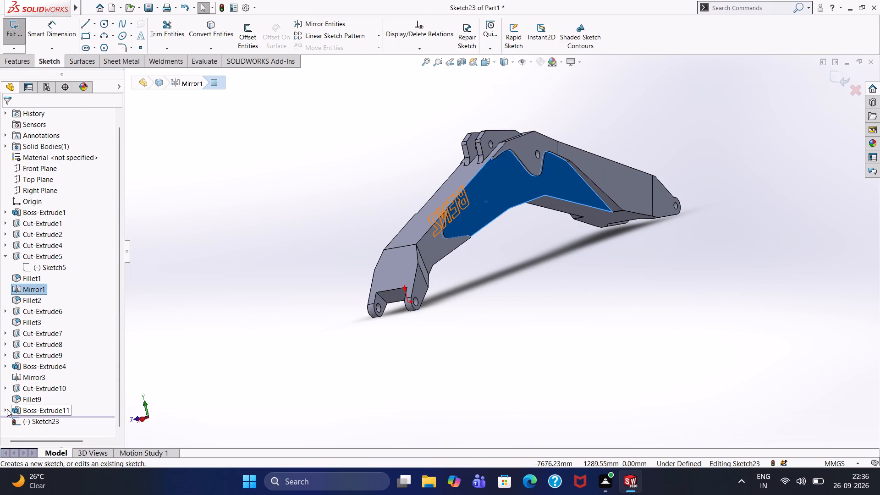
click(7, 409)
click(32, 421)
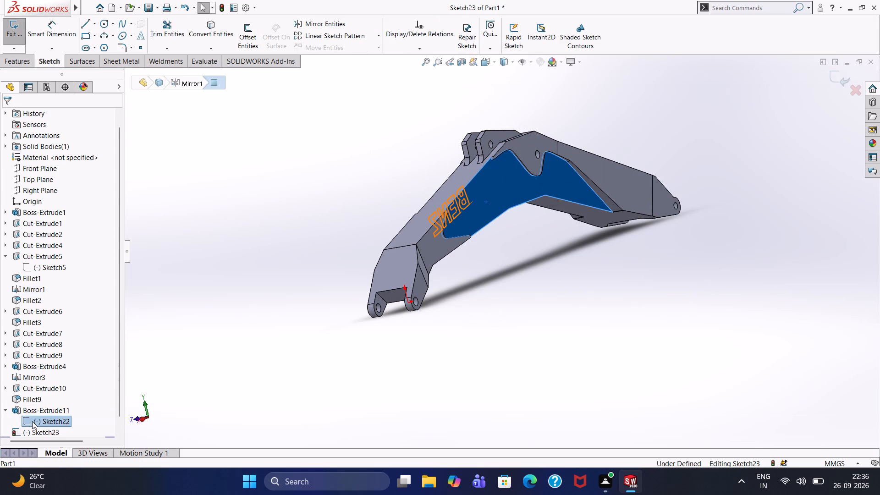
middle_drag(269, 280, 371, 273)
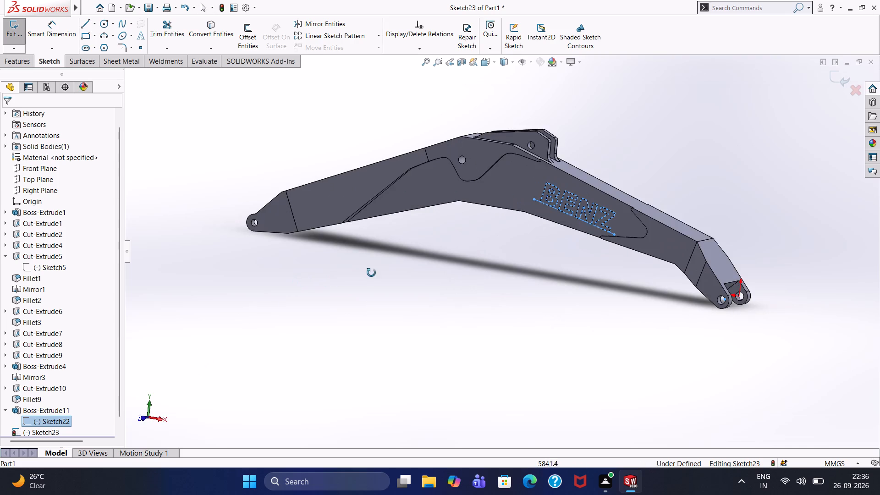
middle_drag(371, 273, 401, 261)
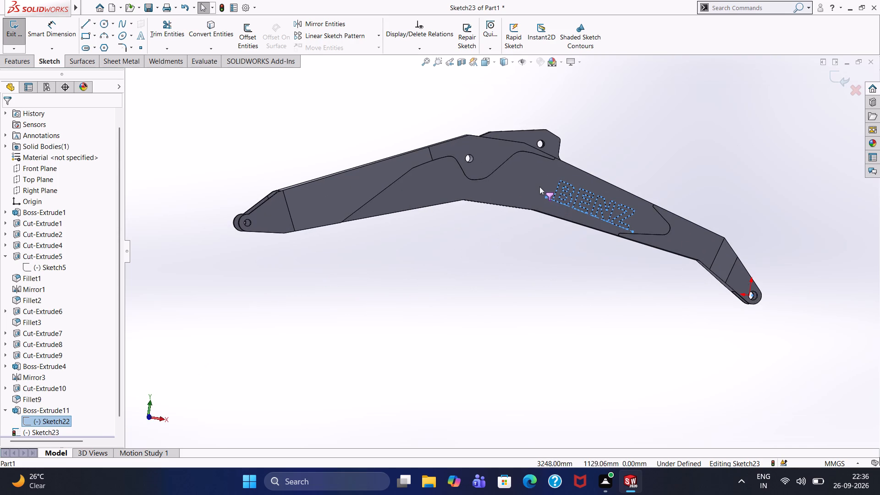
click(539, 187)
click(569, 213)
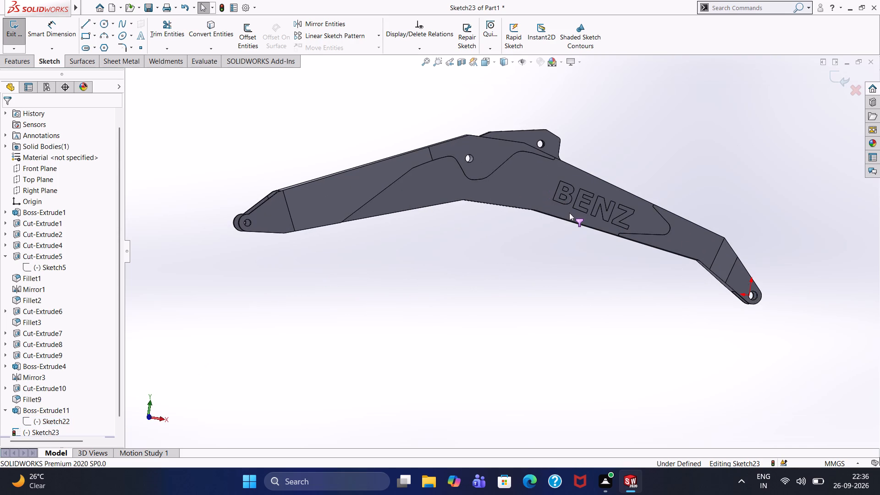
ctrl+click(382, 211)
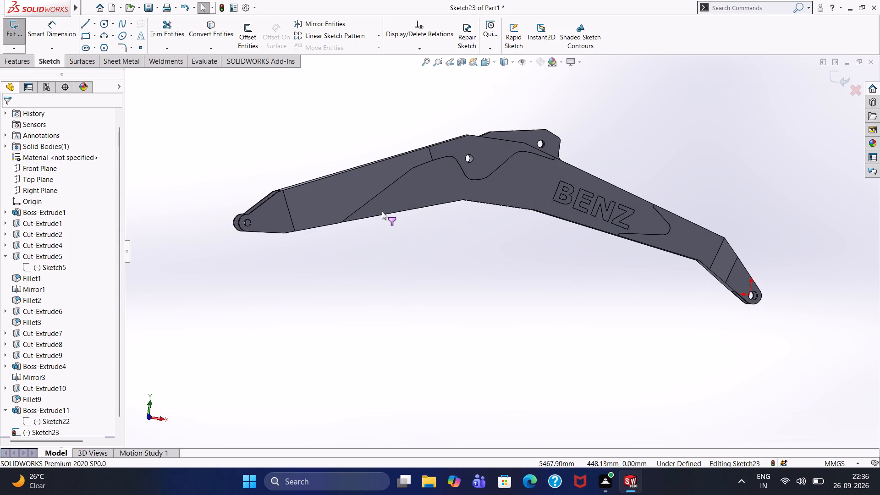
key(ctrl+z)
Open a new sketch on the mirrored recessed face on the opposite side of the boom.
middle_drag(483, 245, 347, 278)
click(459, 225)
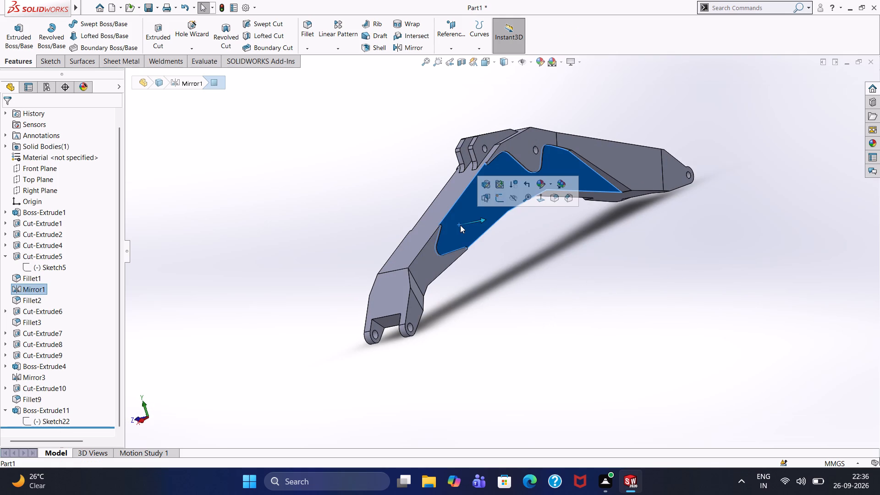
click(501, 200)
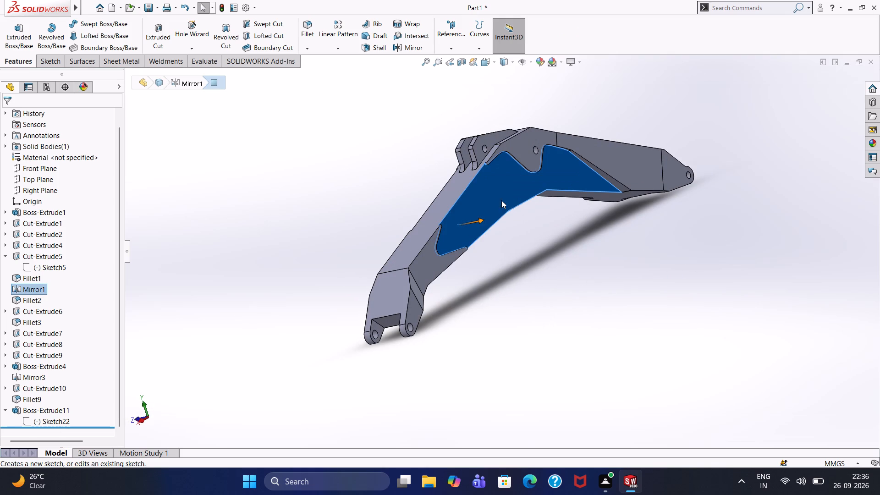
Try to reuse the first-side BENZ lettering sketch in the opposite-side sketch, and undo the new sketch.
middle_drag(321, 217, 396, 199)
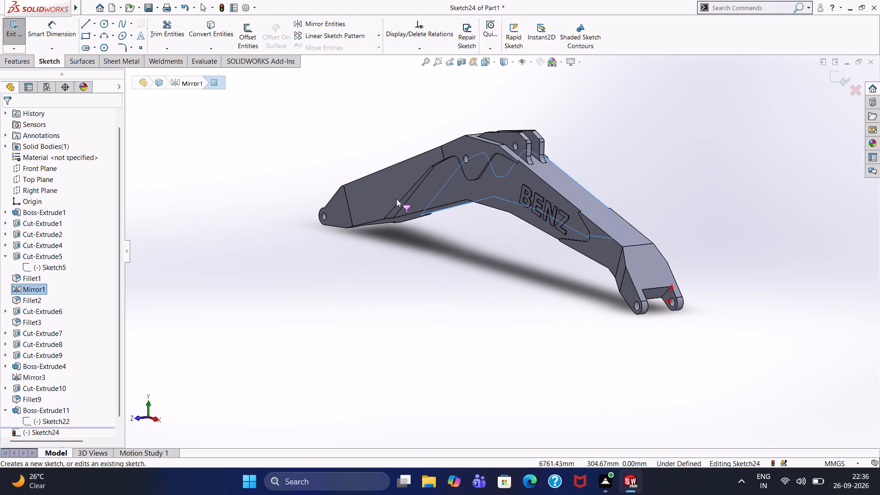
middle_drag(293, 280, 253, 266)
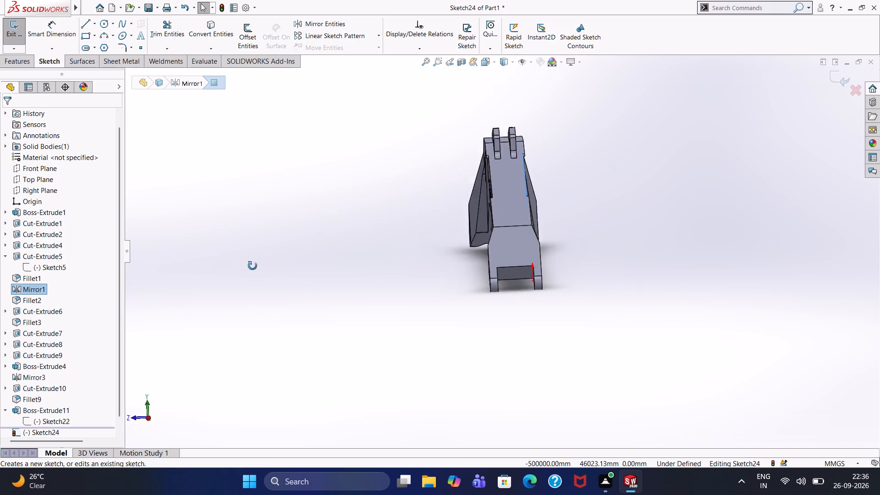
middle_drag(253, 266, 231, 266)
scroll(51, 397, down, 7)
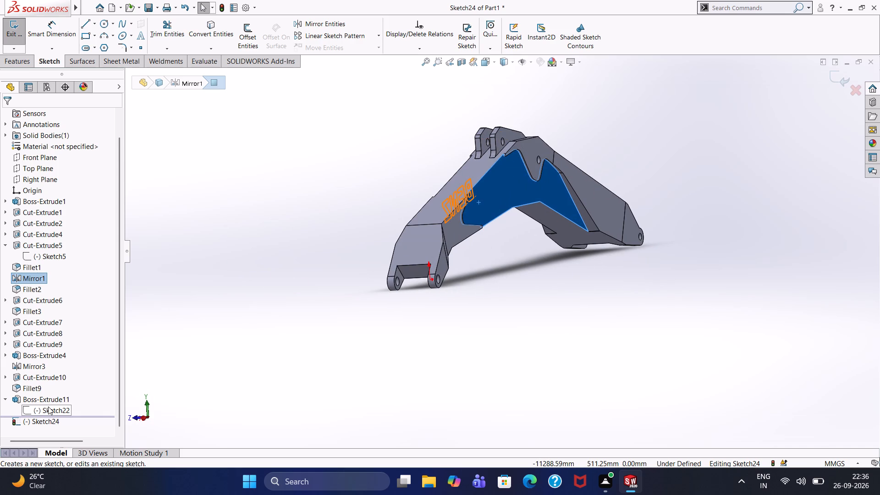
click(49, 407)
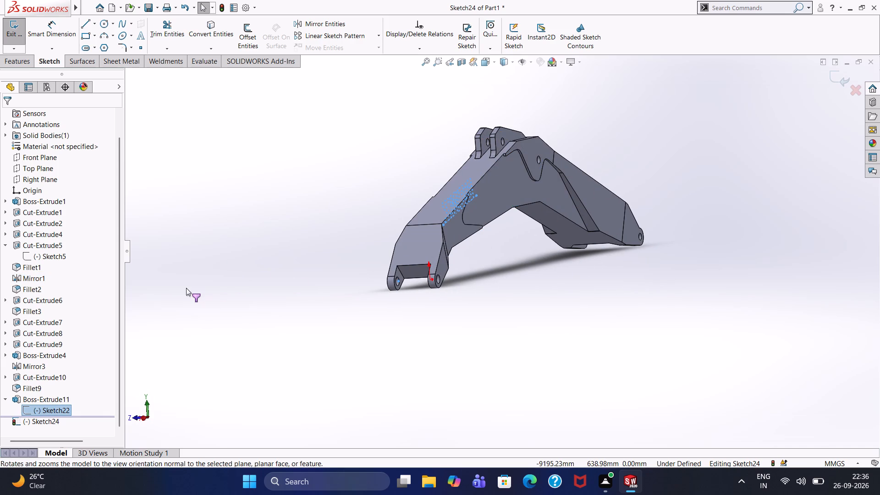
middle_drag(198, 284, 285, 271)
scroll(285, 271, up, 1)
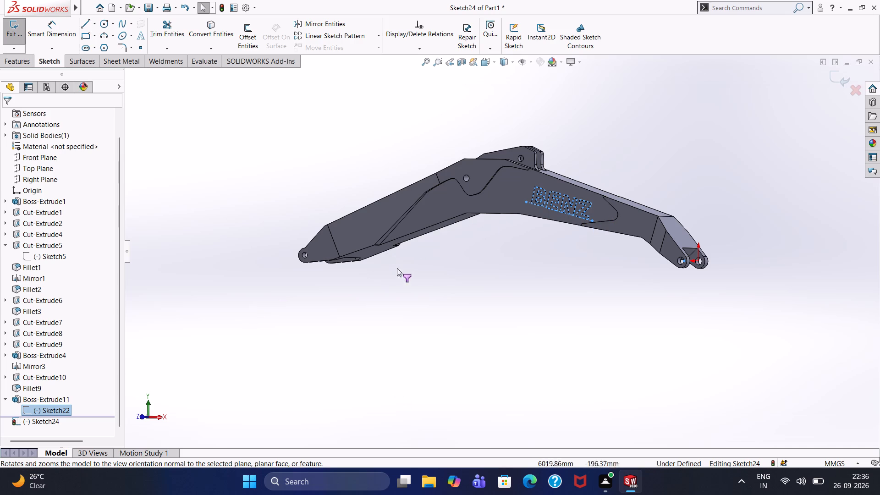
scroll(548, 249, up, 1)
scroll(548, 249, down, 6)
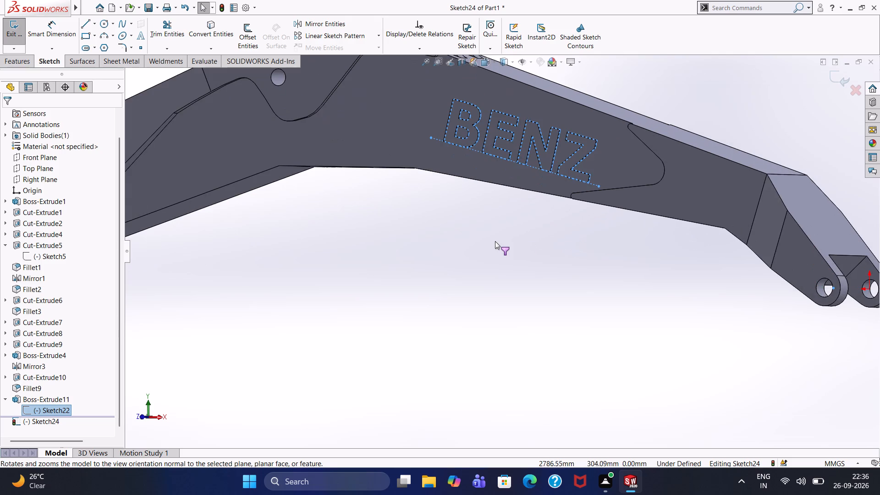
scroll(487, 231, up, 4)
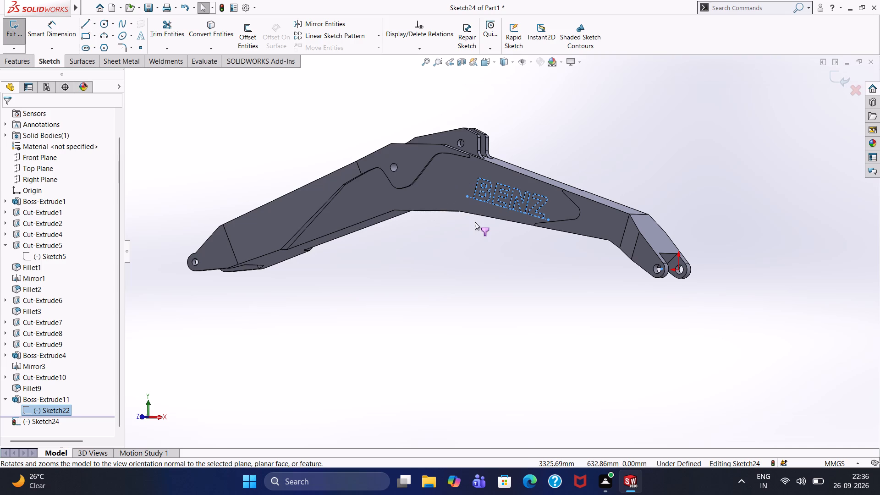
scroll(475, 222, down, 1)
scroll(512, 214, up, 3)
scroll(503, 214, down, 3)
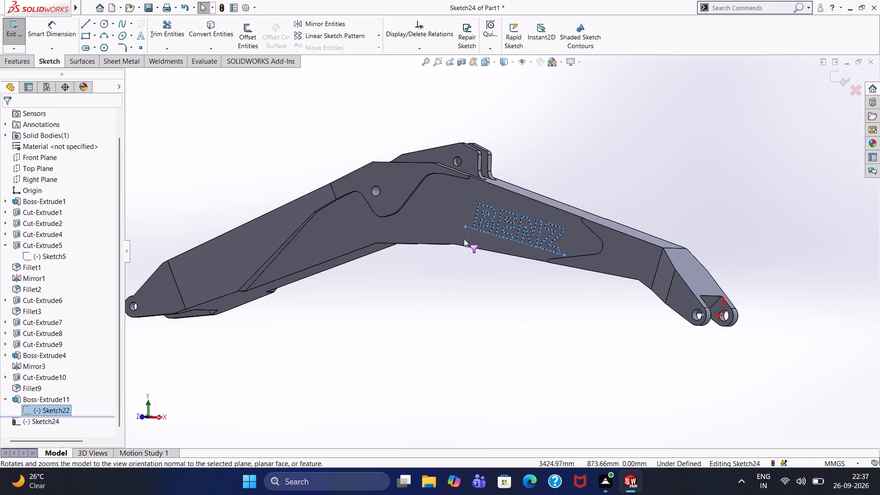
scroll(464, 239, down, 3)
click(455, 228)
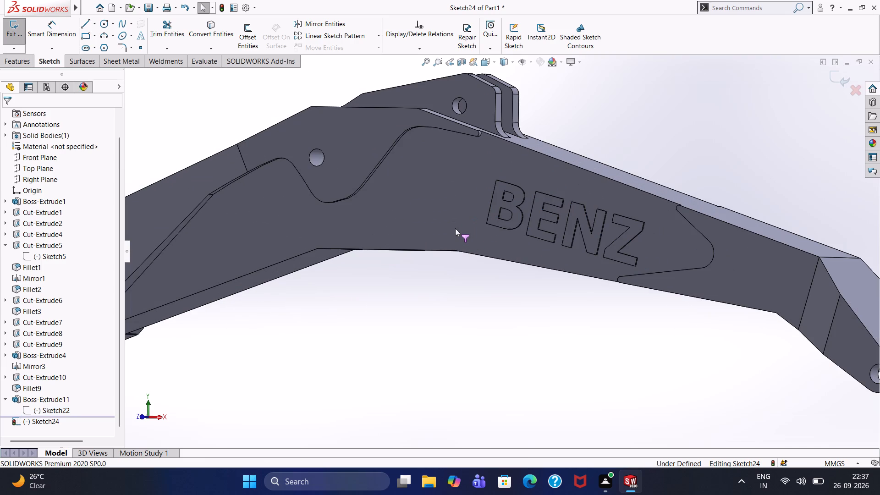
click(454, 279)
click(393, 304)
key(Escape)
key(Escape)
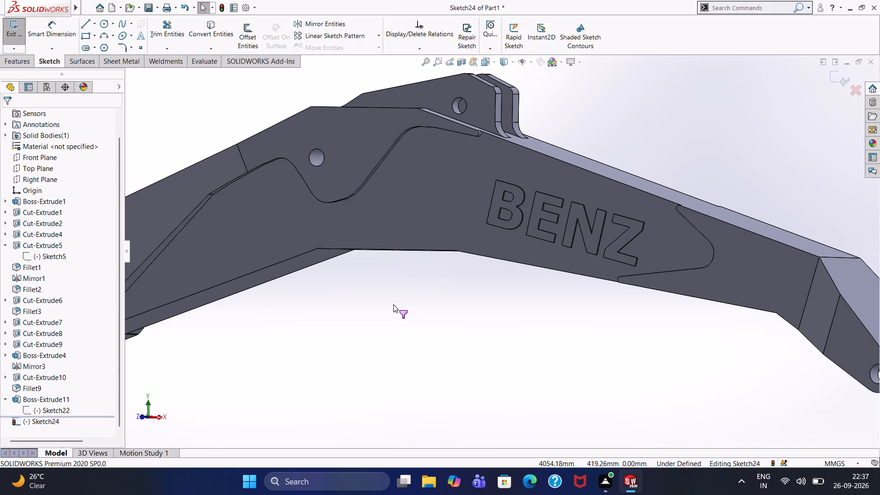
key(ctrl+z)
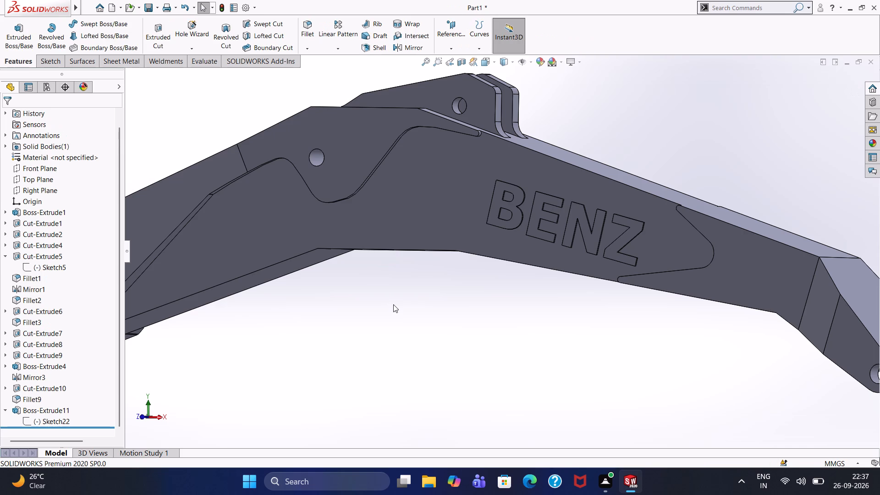
Examine the boom's lettered side face and the plain opposite side face from several angles and distances.
scroll(391, 354, up, 2)
scroll(431, 349, up, 2)
middle_drag(525, 333, 427, 348)
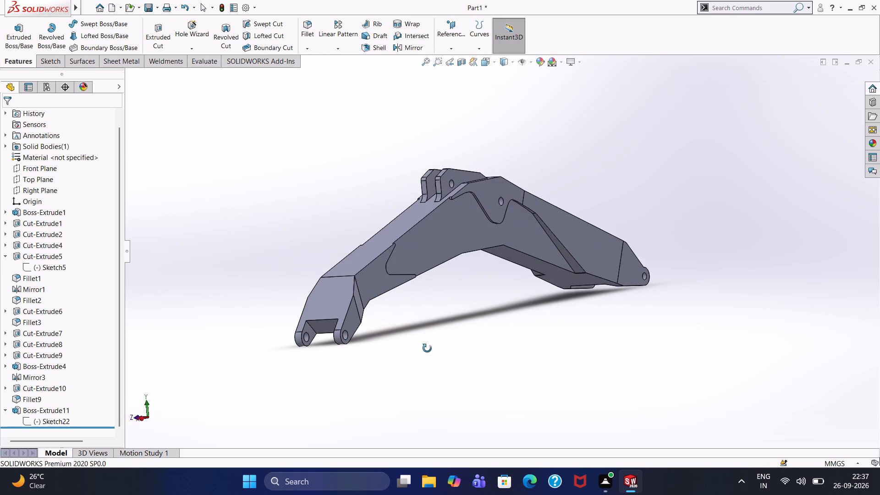
middle_drag(427, 348, 476, 336)
scroll(476, 336, up, 1)
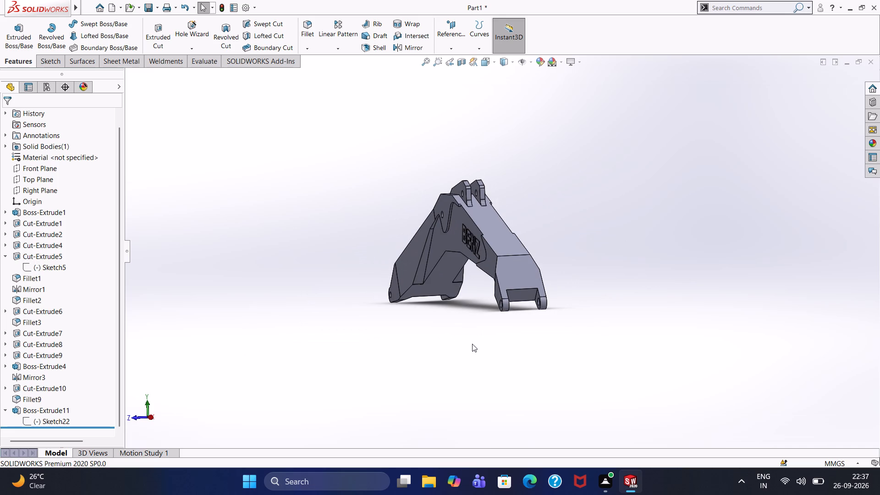
middle_drag(472, 344, 456, 331)
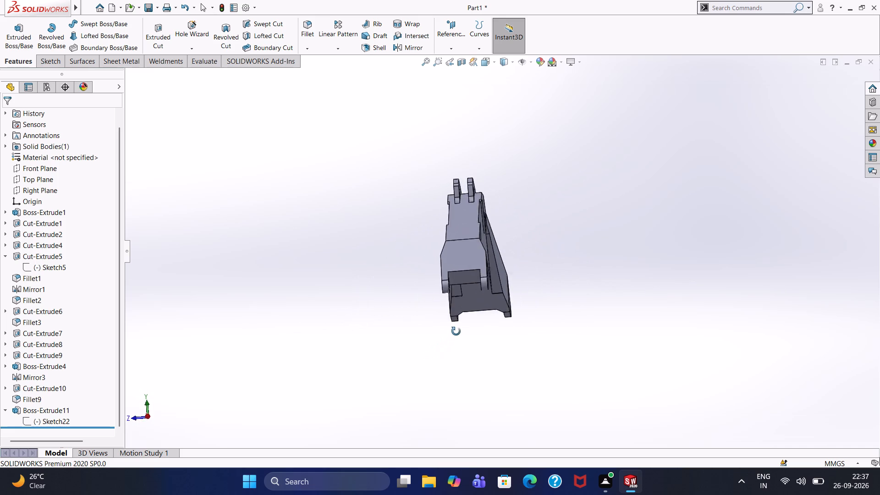
middle_drag(456, 331, 462, 357)
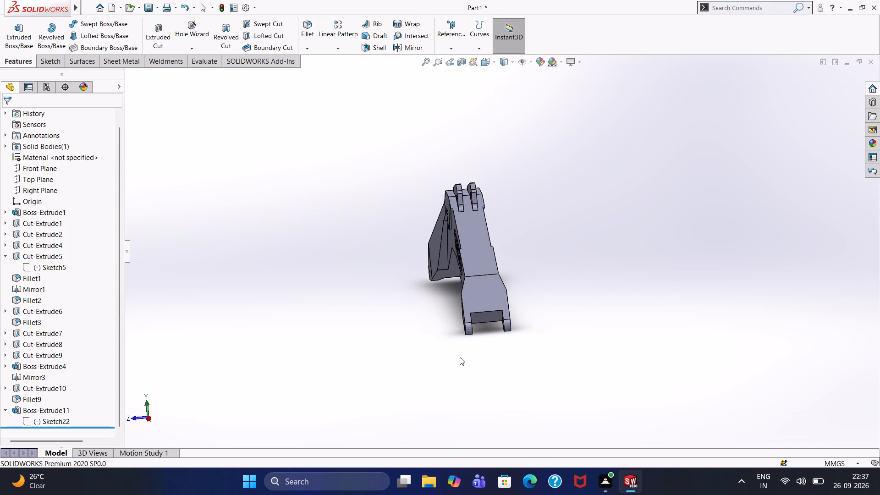
middle_click(424, 343)
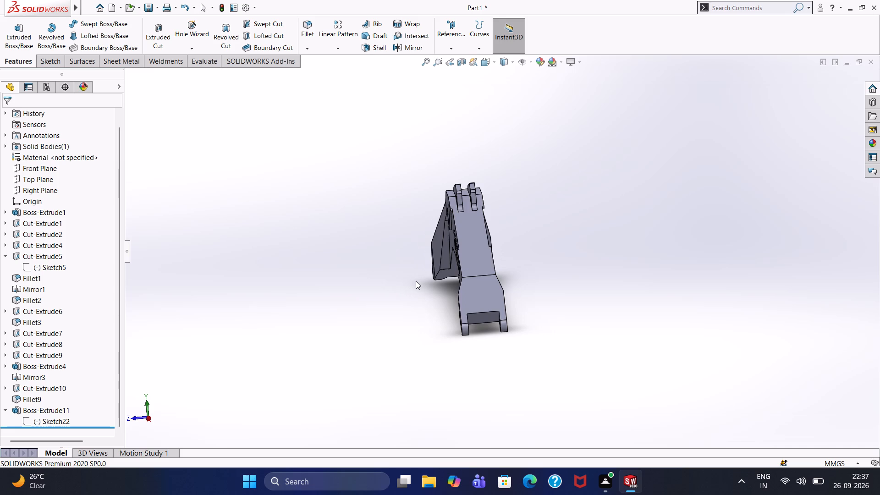
middle_drag(390, 300, 477, 277)
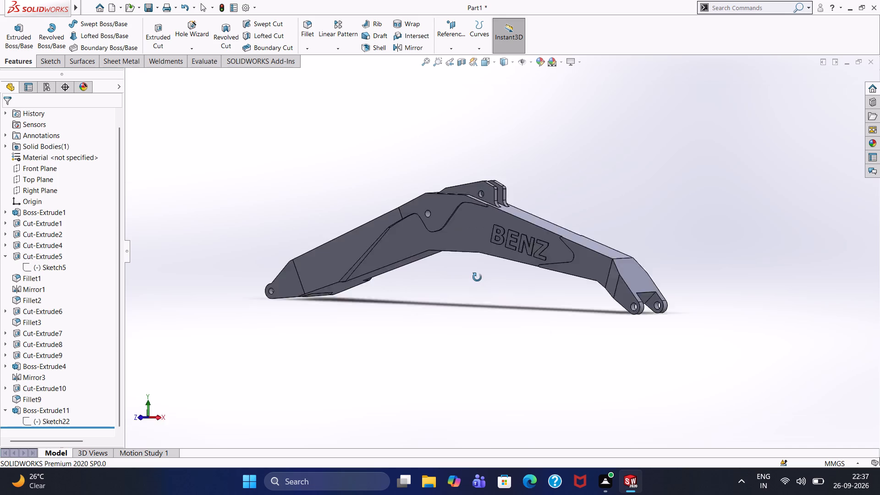
middle_drag(477, 277, 398, 313)
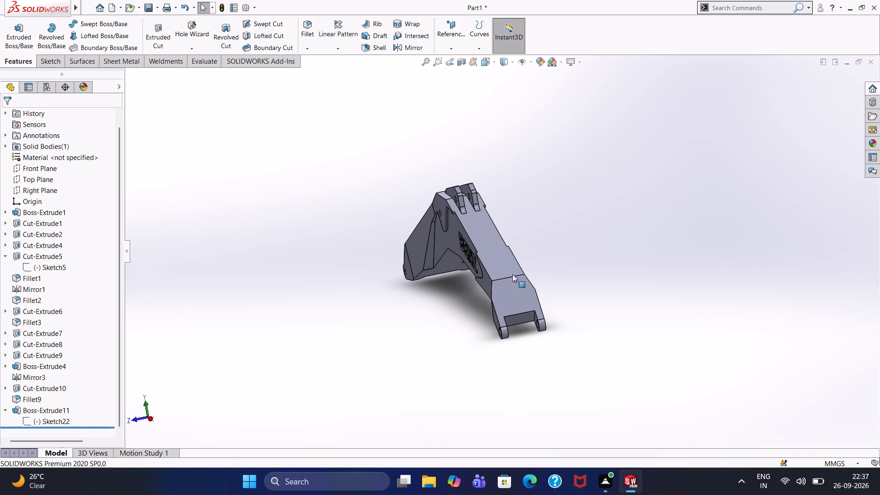
middle_drag(428, 301, 446, 302)
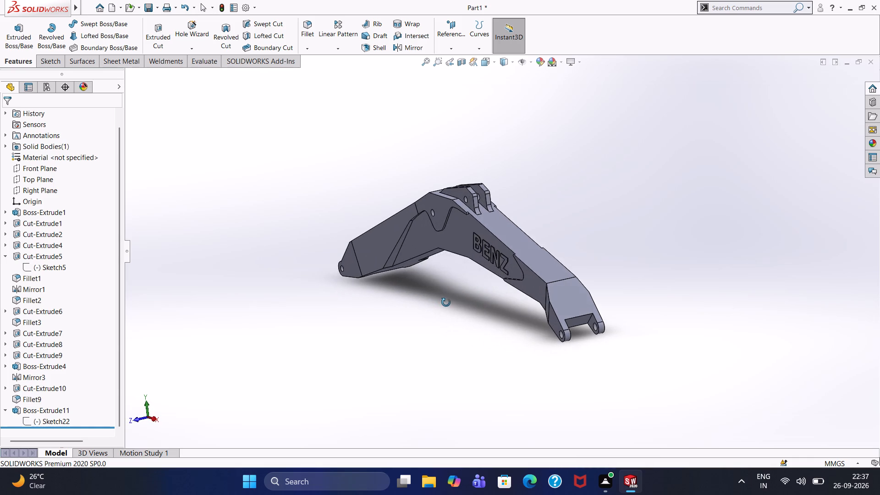
middle_drag(446, 302, 426, 315)
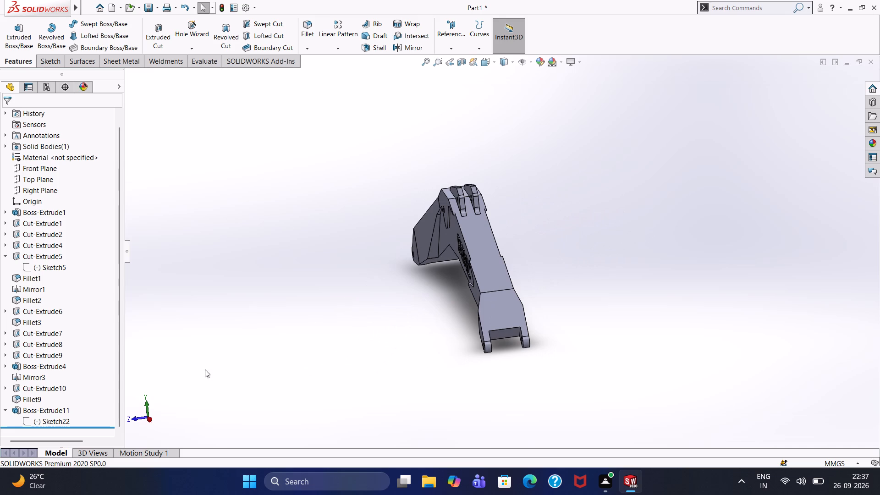
scroll(344, 313, up, 2)
scroll(377, 320, down, 1)
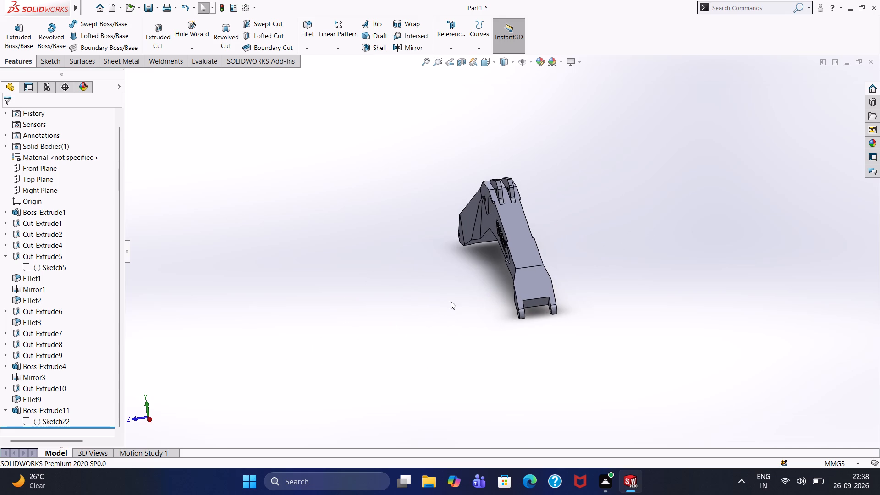
scroll(451, 301, up, 3)
scroll(491, 291, down, 5)
middle_drag(499, 251, 501, 251)
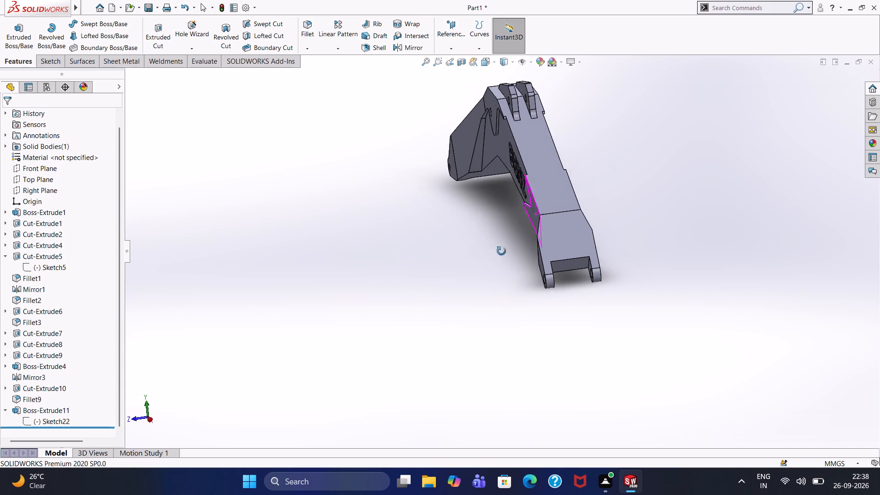
middle_drag(501, 251, 486, 296)
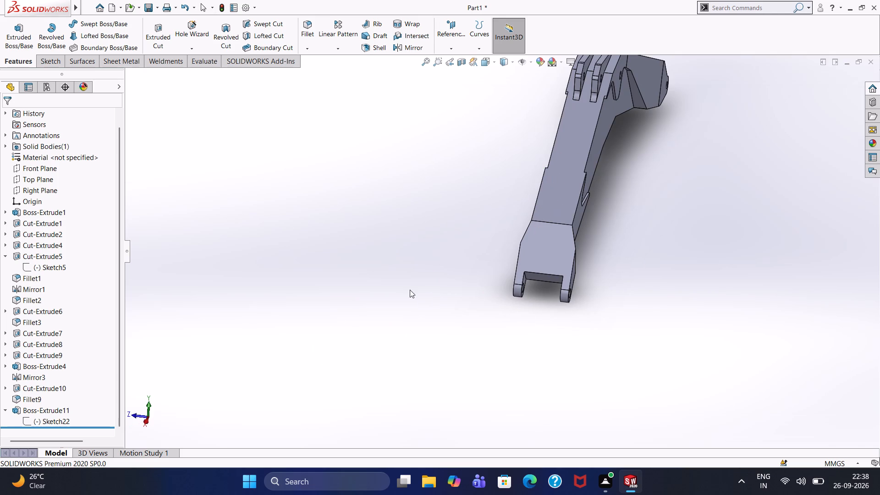
scroll(411, 248, up, 1)
middle_drag(381, 273, 438, 270)
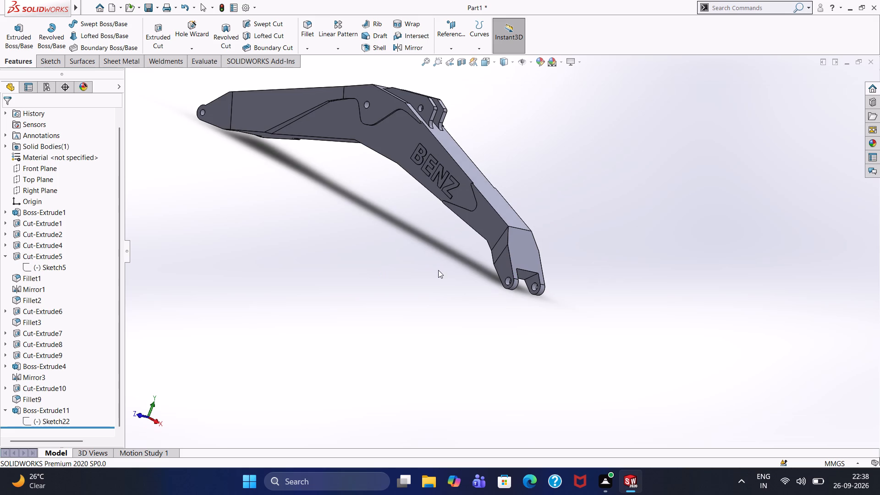
scroll(422, 258, up, 2)
scroll(473, 249, up, 1)
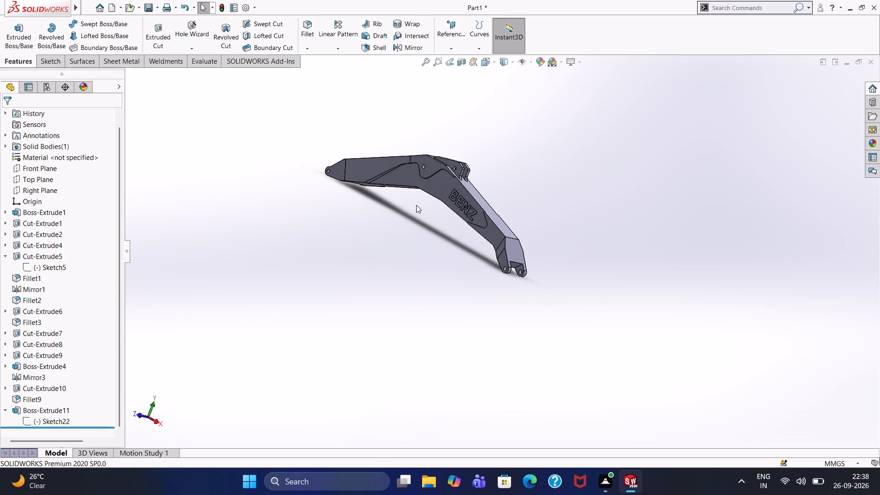
scroll(415, 203, down, 4)
scroll(476, 279, down, 2)
scroll(484, 285, up, 2)
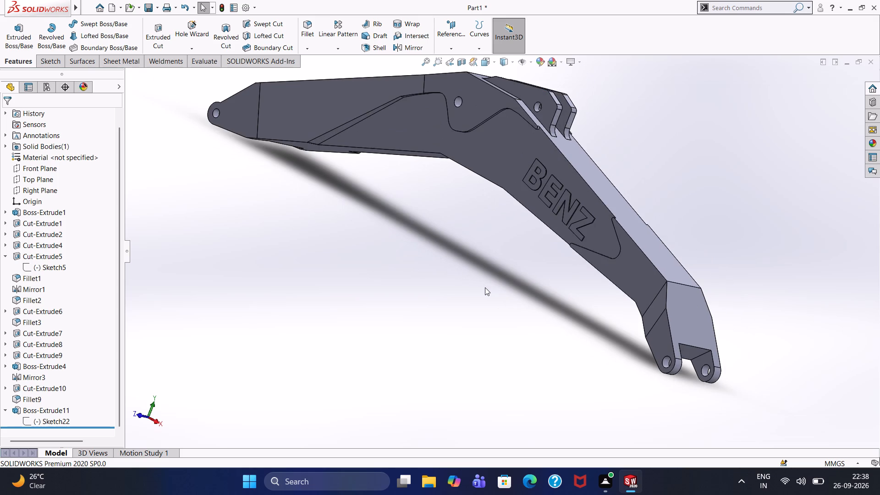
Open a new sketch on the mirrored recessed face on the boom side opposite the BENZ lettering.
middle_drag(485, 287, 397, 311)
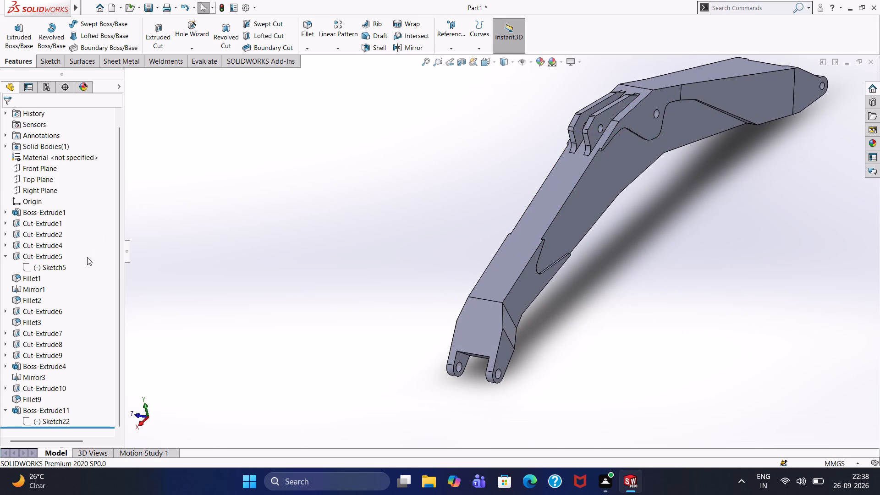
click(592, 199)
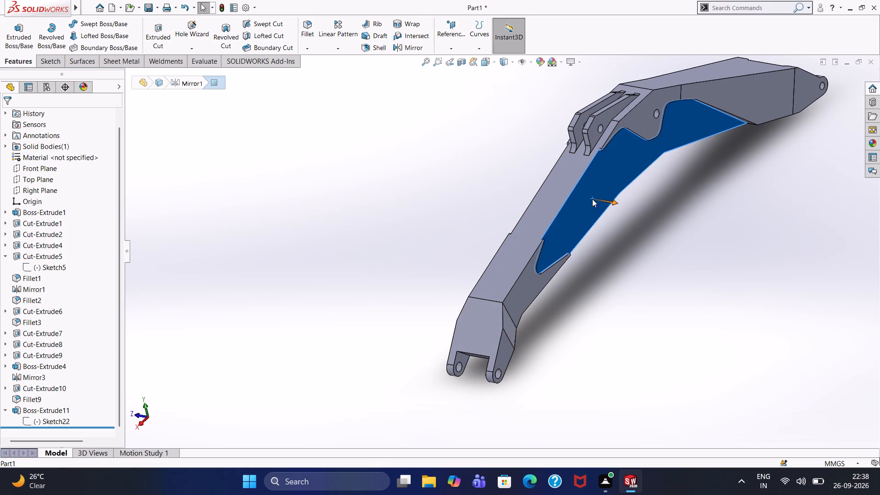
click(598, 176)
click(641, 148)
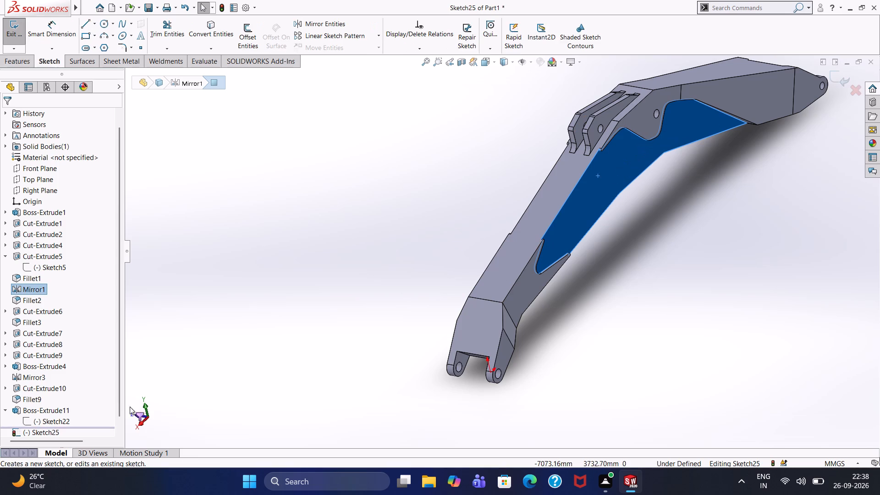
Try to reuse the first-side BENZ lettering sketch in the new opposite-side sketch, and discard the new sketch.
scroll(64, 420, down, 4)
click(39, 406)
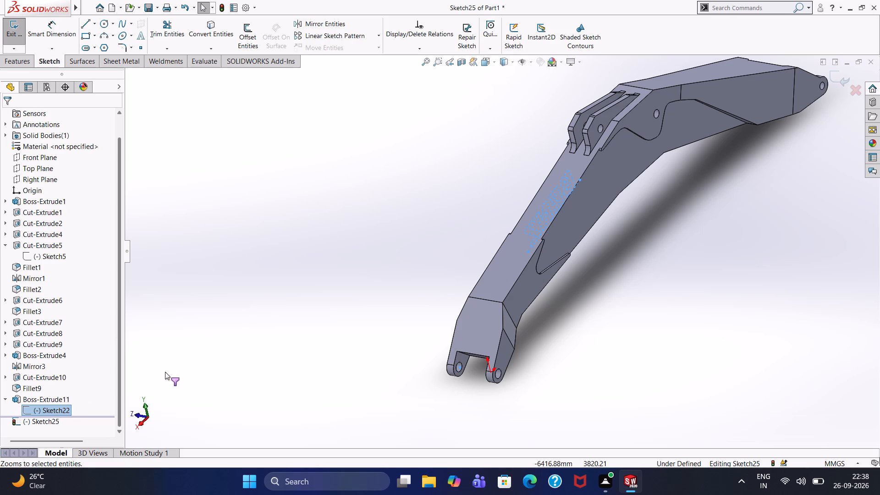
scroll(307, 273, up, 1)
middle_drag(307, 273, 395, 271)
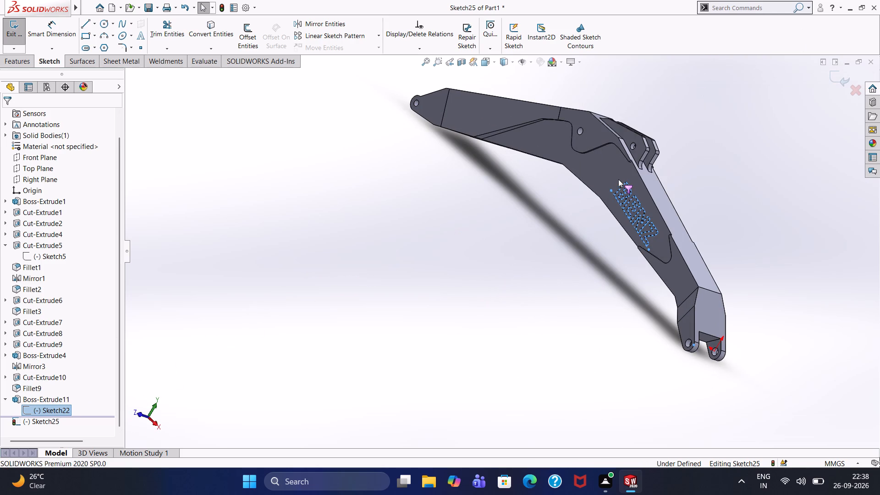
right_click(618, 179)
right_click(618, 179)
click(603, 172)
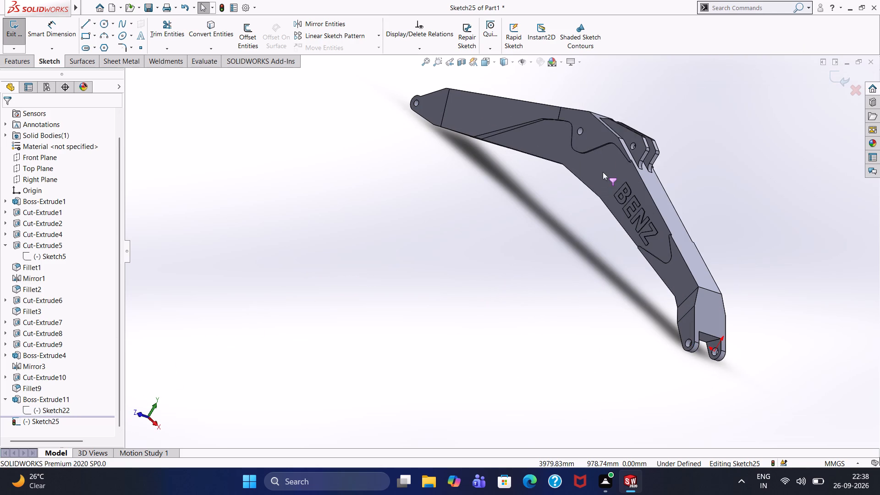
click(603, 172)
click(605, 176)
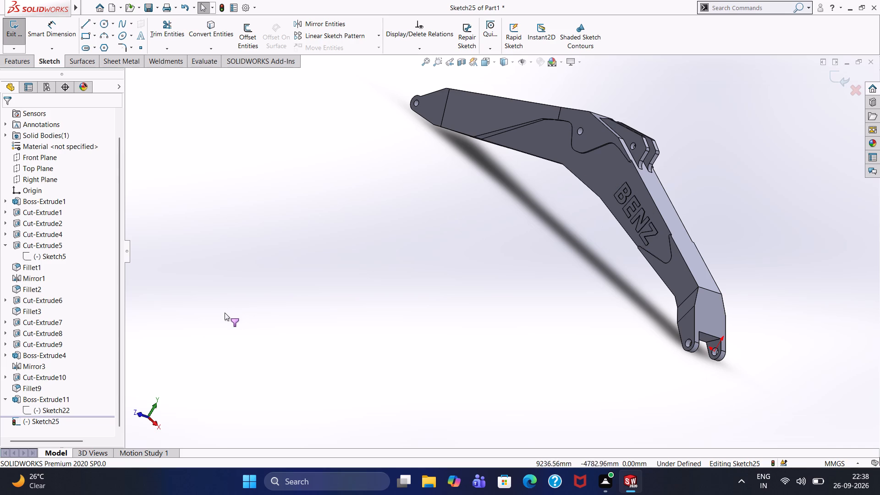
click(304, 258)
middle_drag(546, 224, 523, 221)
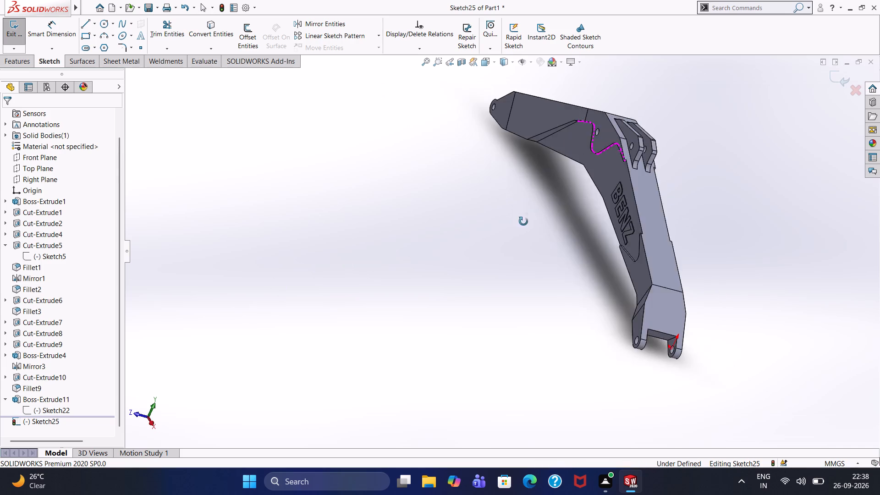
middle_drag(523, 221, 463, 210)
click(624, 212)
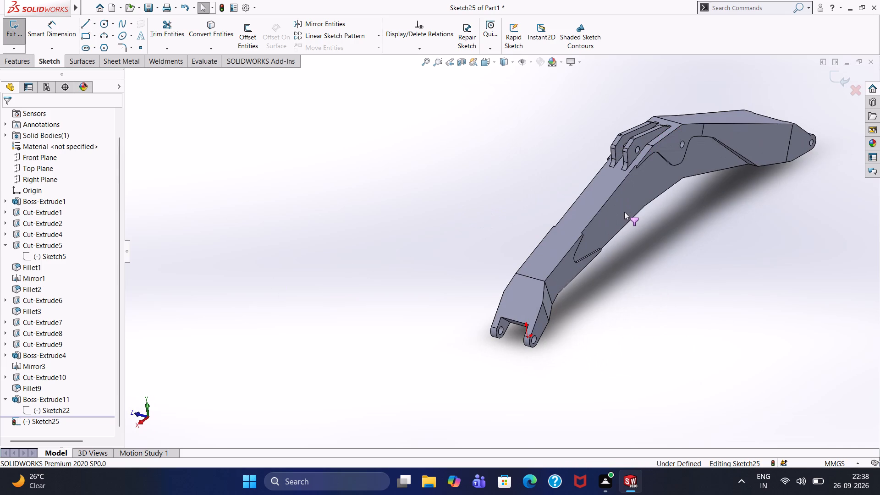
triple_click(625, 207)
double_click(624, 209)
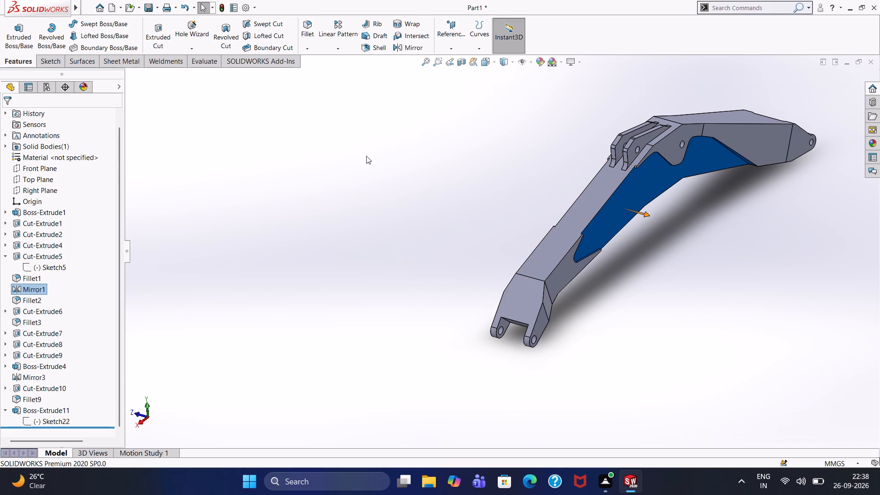
Examine the BENZ lettering sketch and its recessed face, and compare them with the plain opposite side of the boom.
click(41, 418)
middle_drag(241, 303, 241, 303)
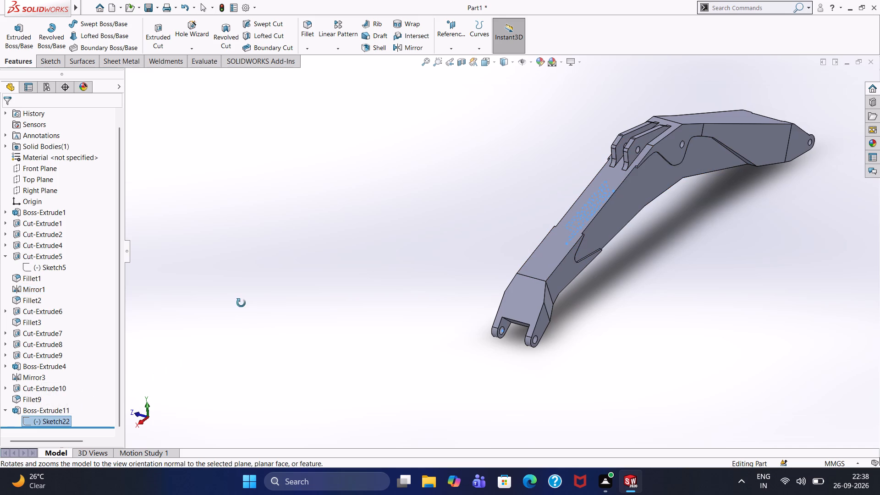
middle_drag(241, 303, 339, 281)
click(637, 177)
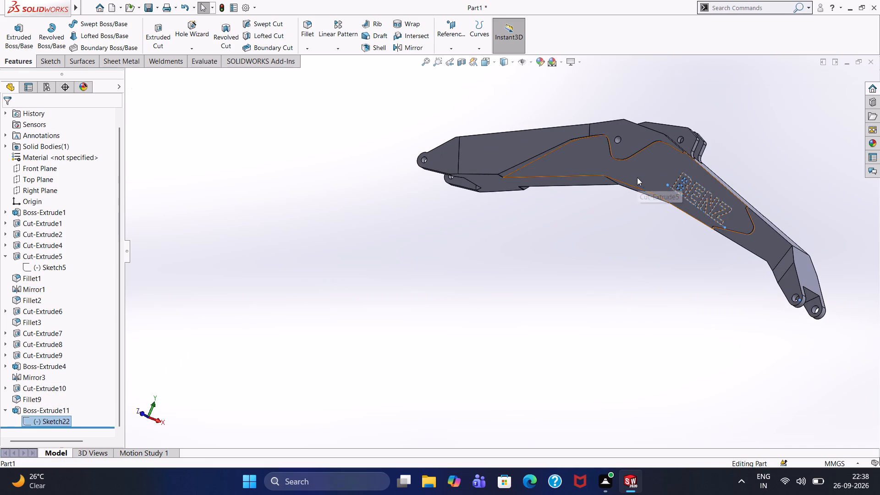
click(536, 247)
scroll(590, 242, up, 2)
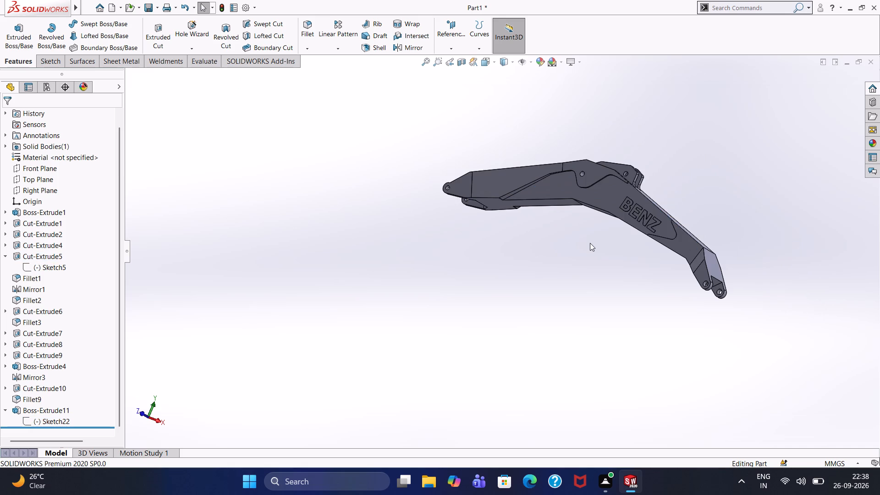
scroll(591, 244, down, 5)
scroll(592, 244, up, 2)
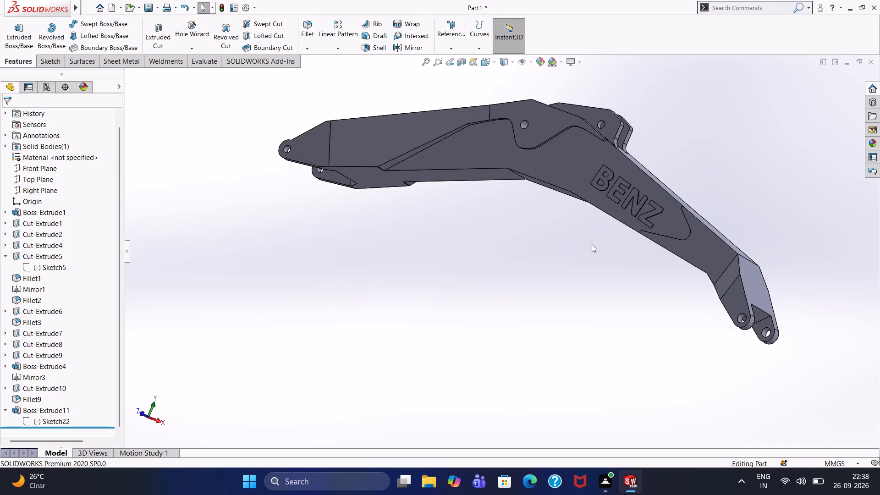
middle_drag(594, 244, 511, 247)
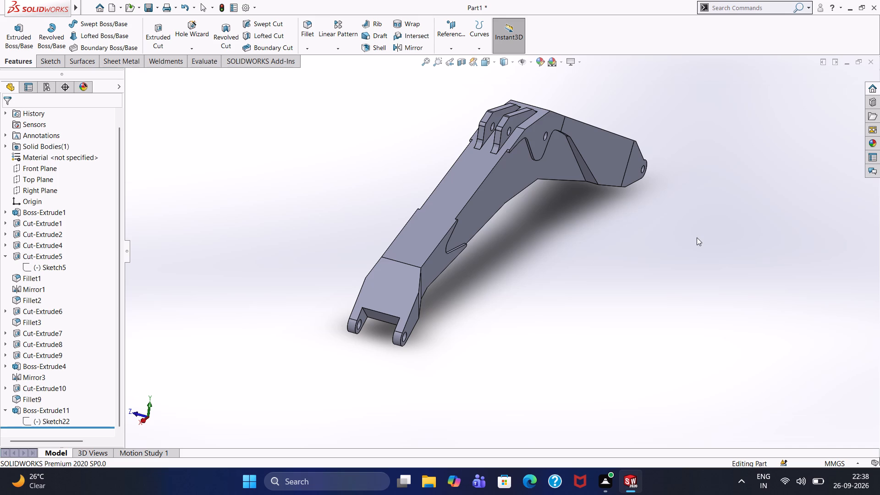
scroll(583, 241, up, 3)
scroll(583, 241, down, 4)
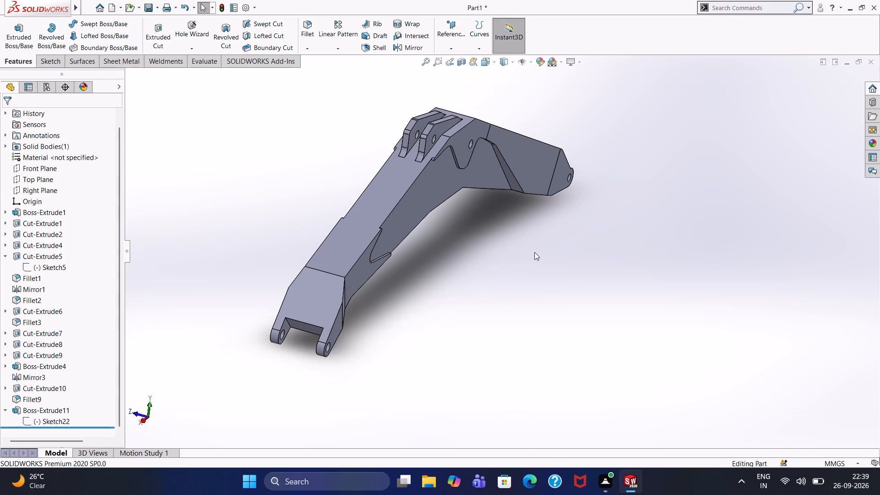
scroll(453, 245, up, 1)
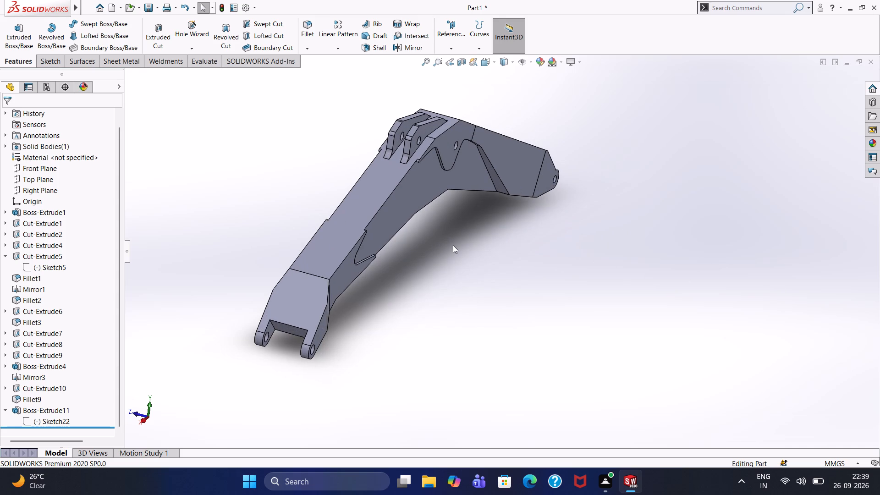
scroll(453, 243, up, 2)
scroll(442, 240, down, 2)
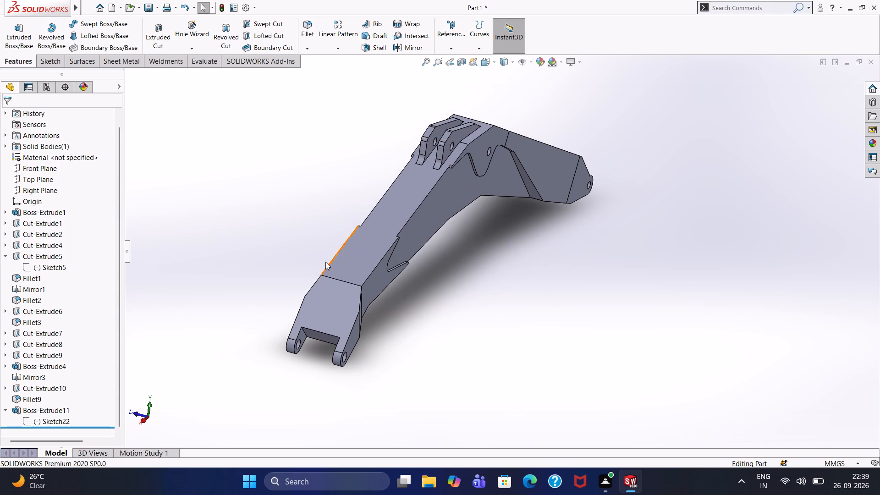
middle_drag(308, 257, 371, 238)
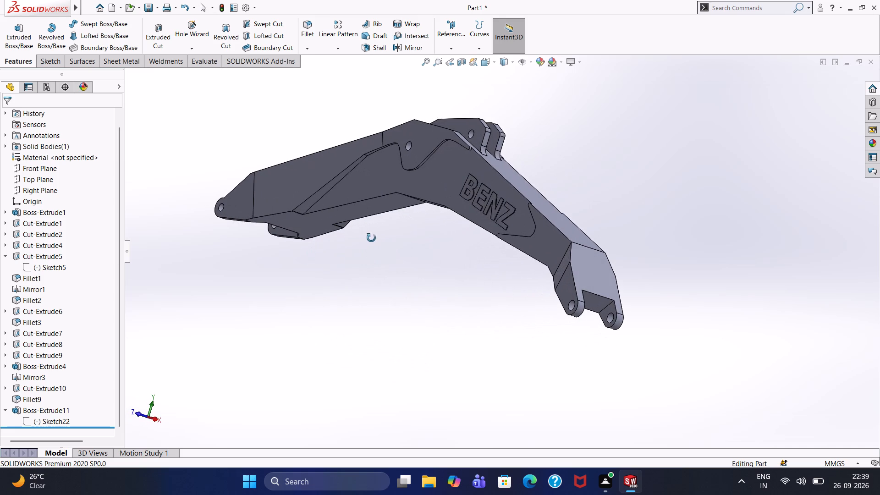
middle_drag(371, 238, 372, 238)
scroll(442, 267, up, 2)
scroll(452, 277, down, 1)
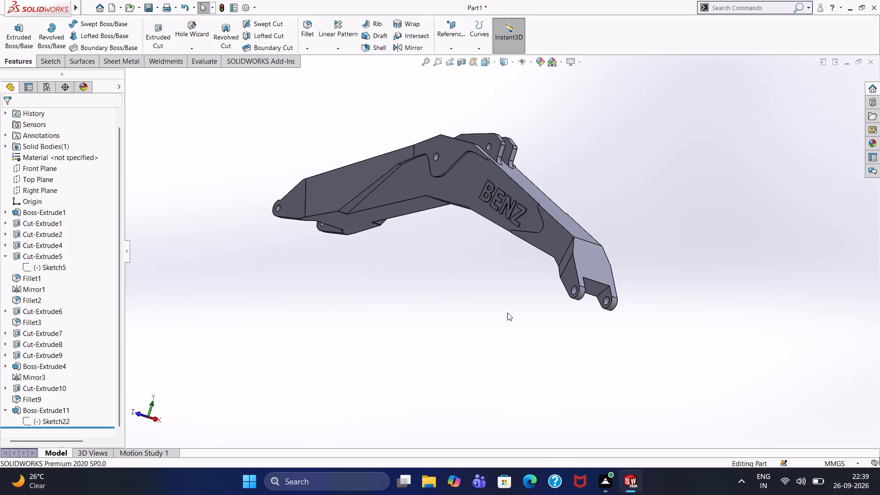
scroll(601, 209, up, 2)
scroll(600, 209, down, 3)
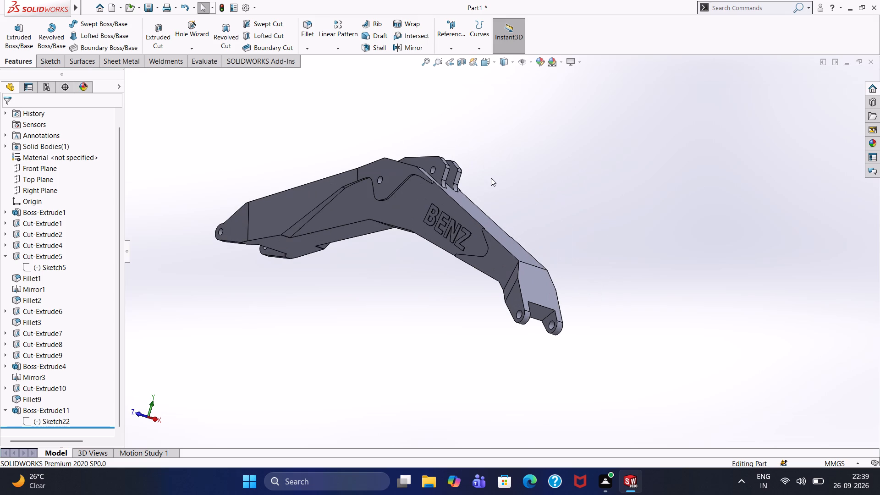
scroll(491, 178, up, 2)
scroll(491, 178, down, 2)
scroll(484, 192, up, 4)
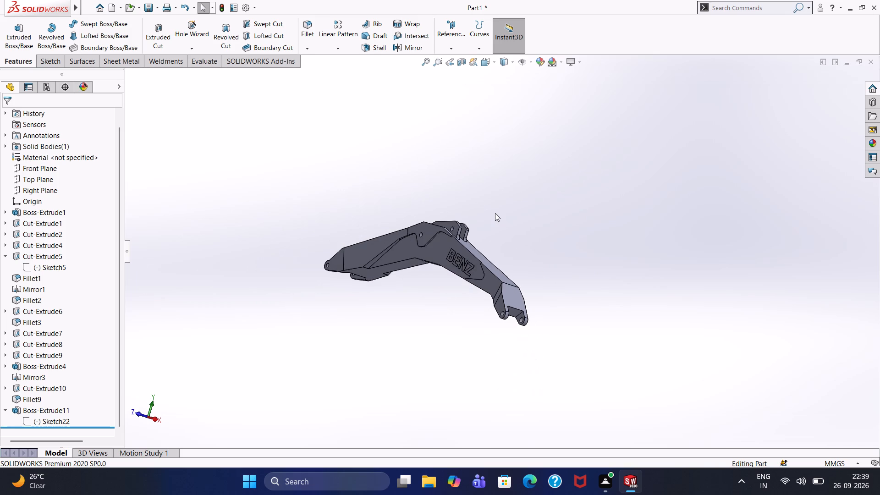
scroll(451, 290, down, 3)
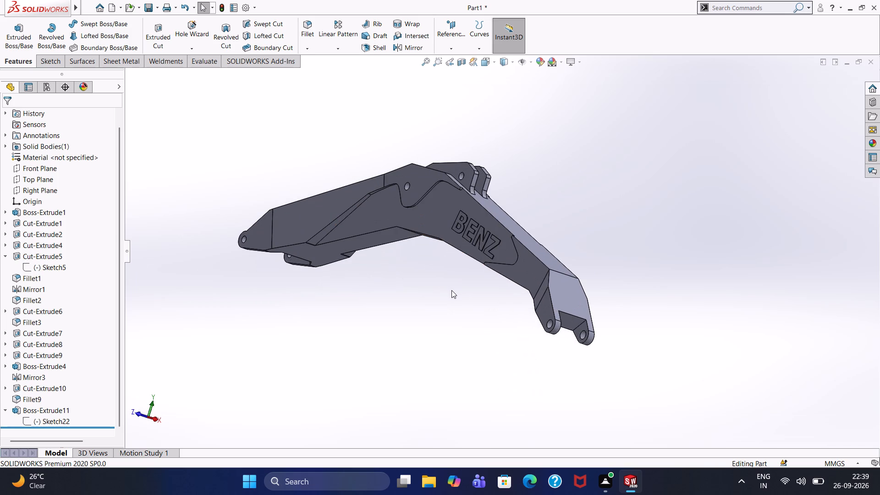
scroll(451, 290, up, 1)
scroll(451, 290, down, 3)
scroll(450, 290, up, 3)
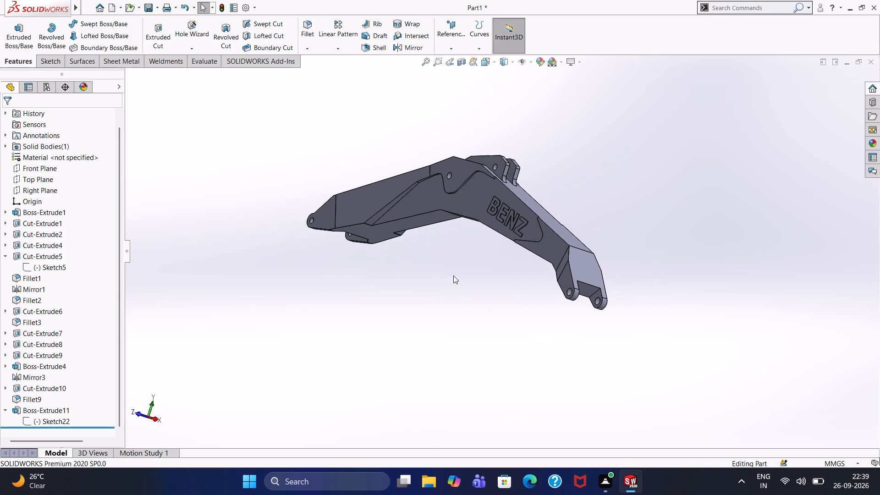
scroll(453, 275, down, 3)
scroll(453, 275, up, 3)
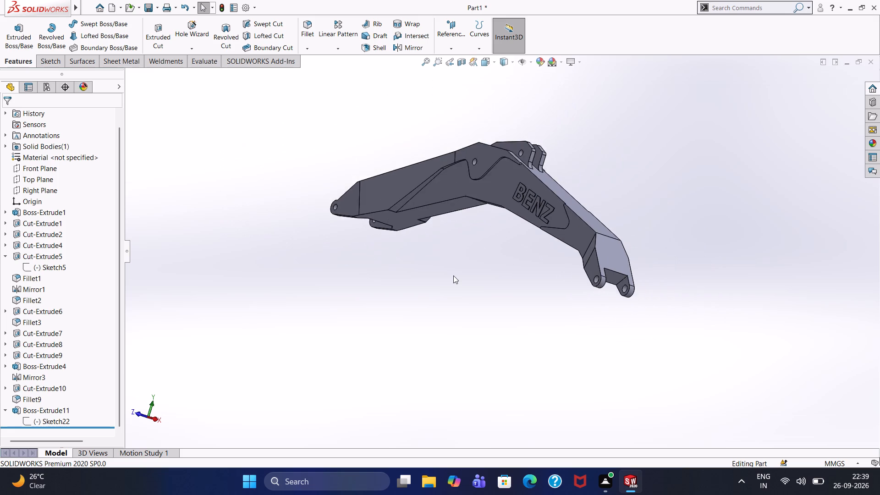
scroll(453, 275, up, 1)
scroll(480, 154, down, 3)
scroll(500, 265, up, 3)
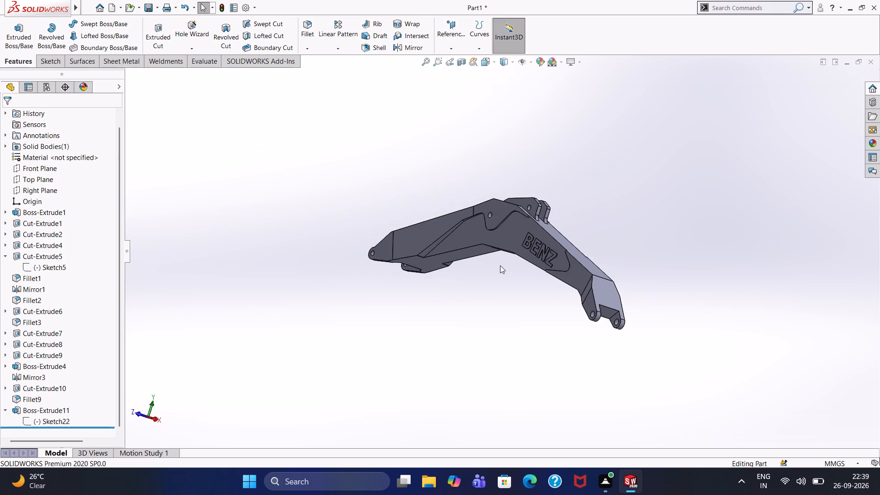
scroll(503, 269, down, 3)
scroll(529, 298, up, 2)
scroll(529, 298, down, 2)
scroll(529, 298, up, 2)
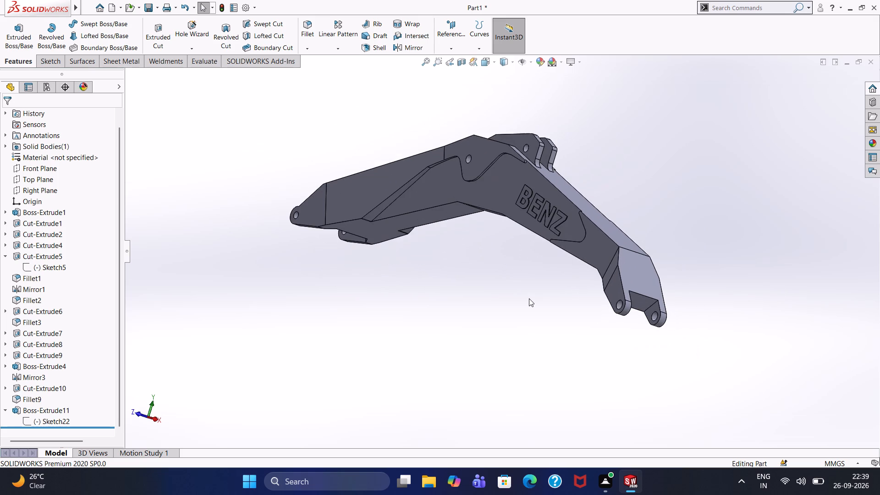
Examine the boom from the front, underside and both side faces, comparing the lettered recess with the plain one.
middle_drag(529, 298, 505, 298)
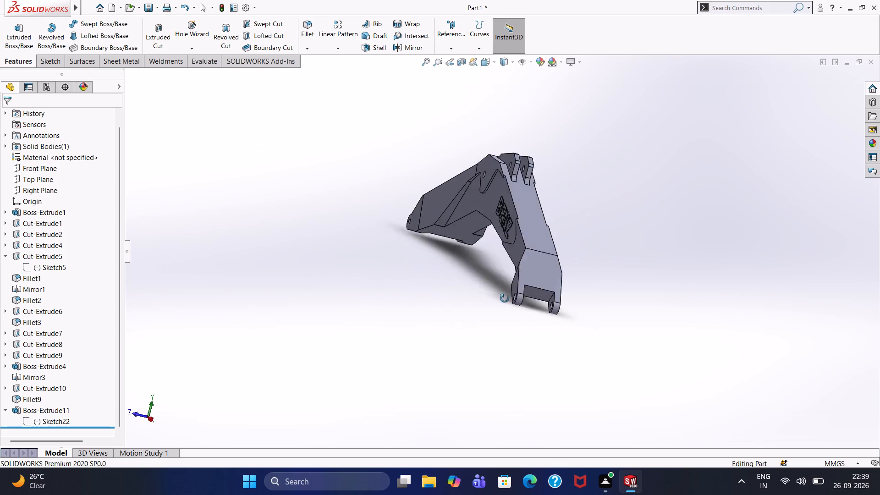
middle_drag(505, 298, 491, 235)
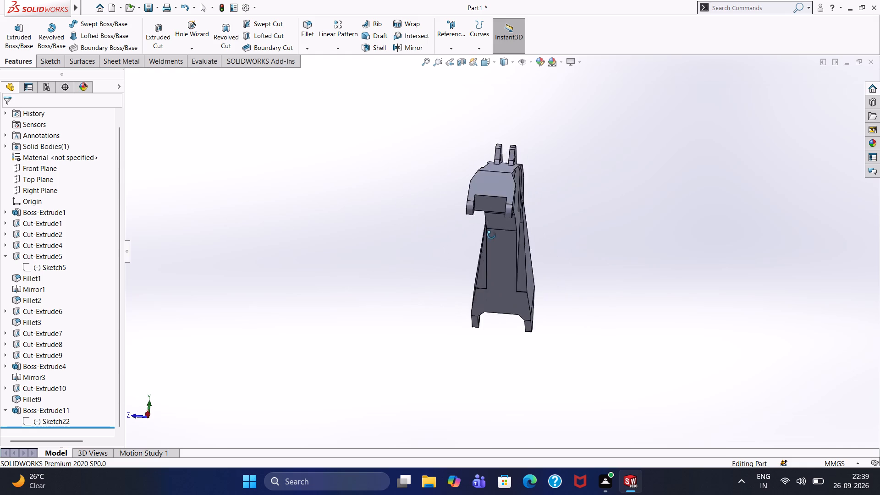
middle_drag(491, 235, 453, 309)
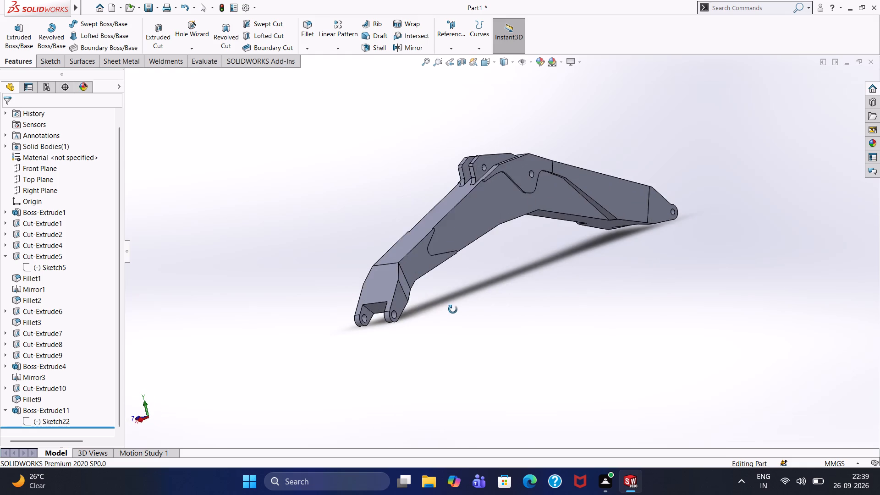
middle_drag(453, 309, 532, 285)
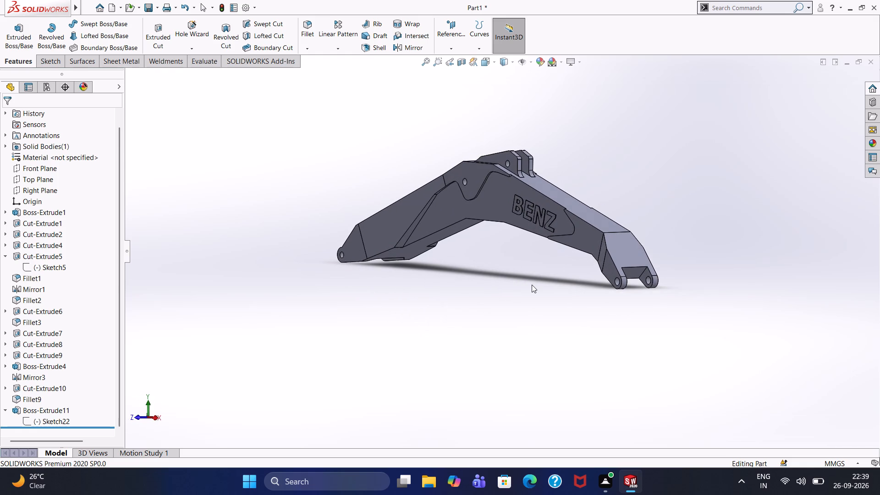
middle_drag(532, 284, 521, 297)
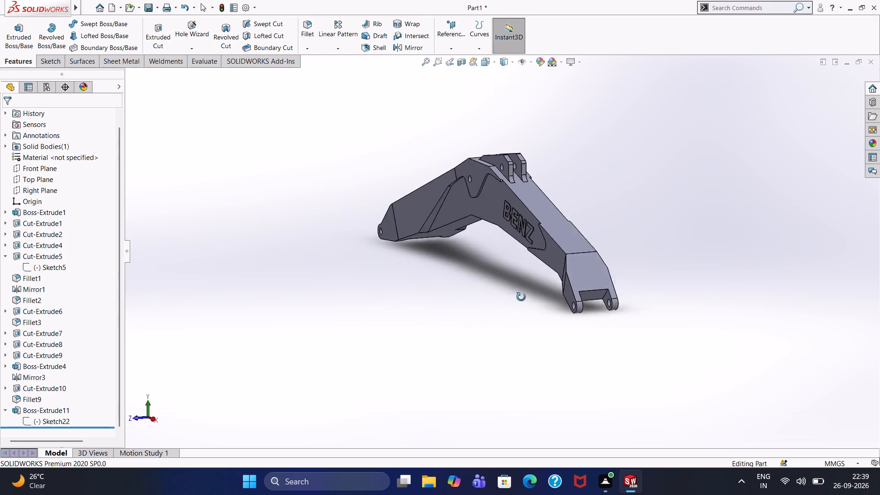
middle_drag(521, 297, 531, 289)
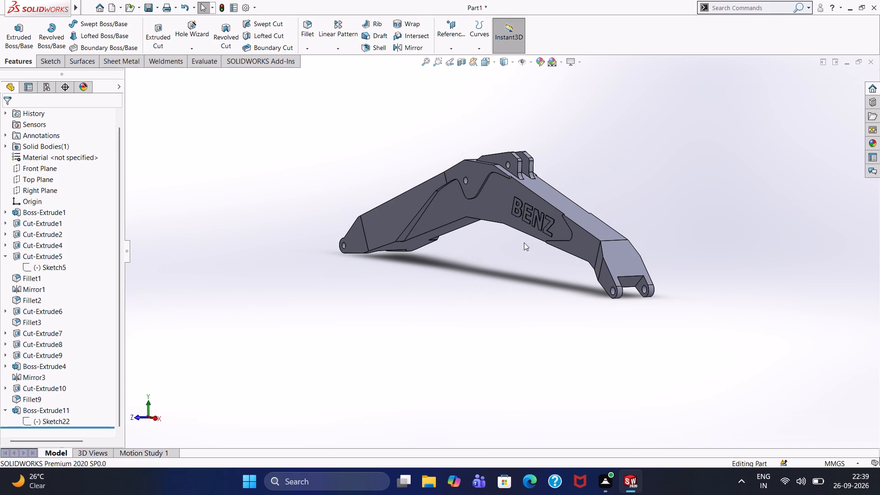
scroll(511, 265, down, 1)
middle_drag(513, 266, 487, 269)
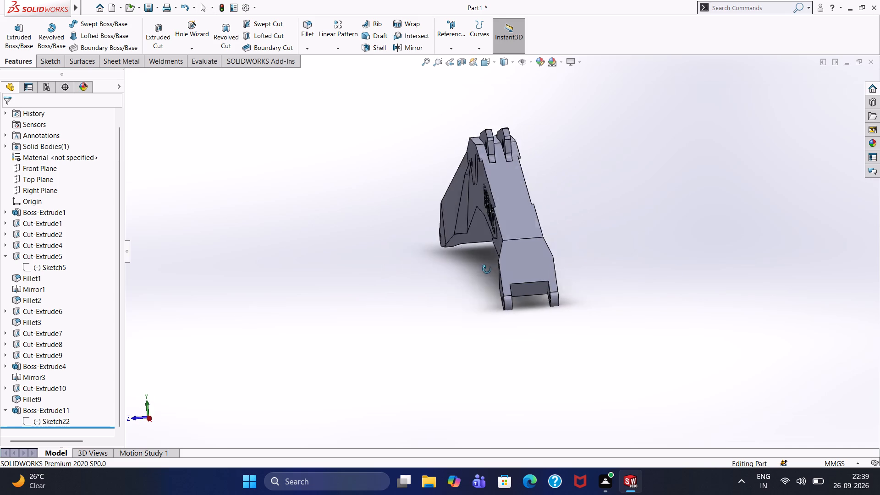
middle_drag(487, 269, 493, 271)
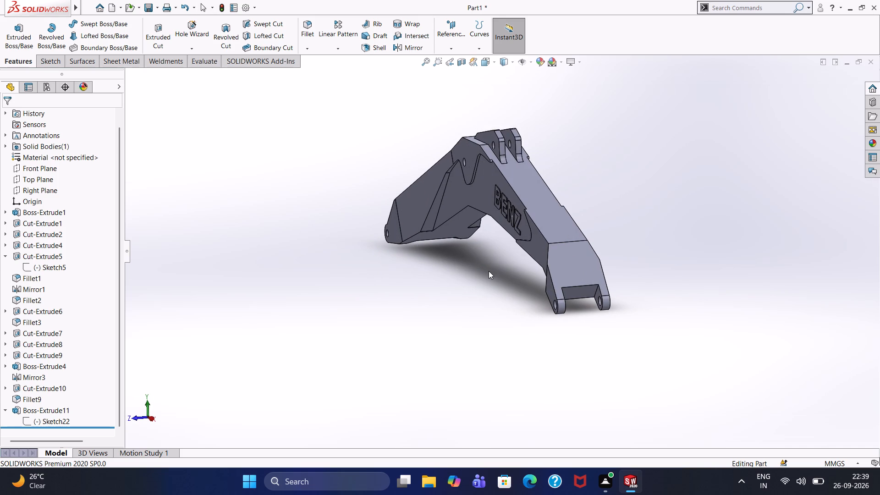
Examine the boom from the front and both sides, comparing the BENZ-lettered recess with the plain recess opposite.
middle_drag(484, 270, 485, 270)
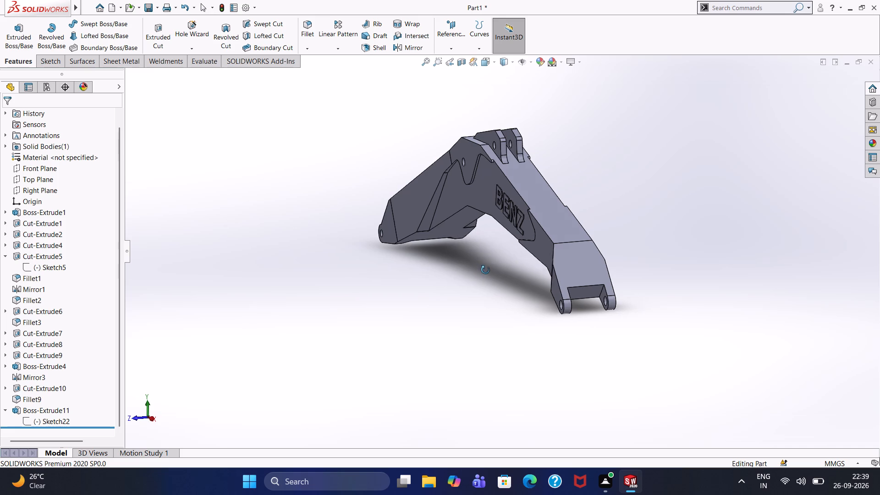
middle_drag(485, 270, 474, 266)
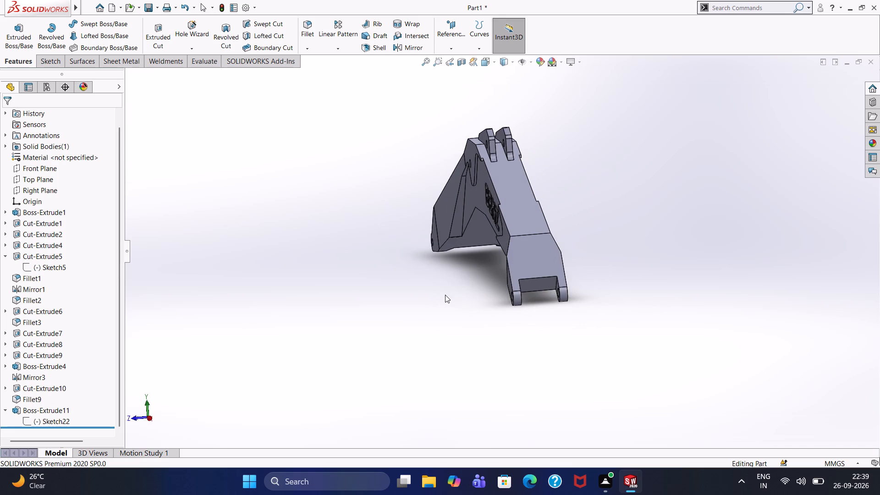
scroll(447, 295, up, 1)
scroll(469, 308, down, 3)
scroll(497, 264, down, 2)
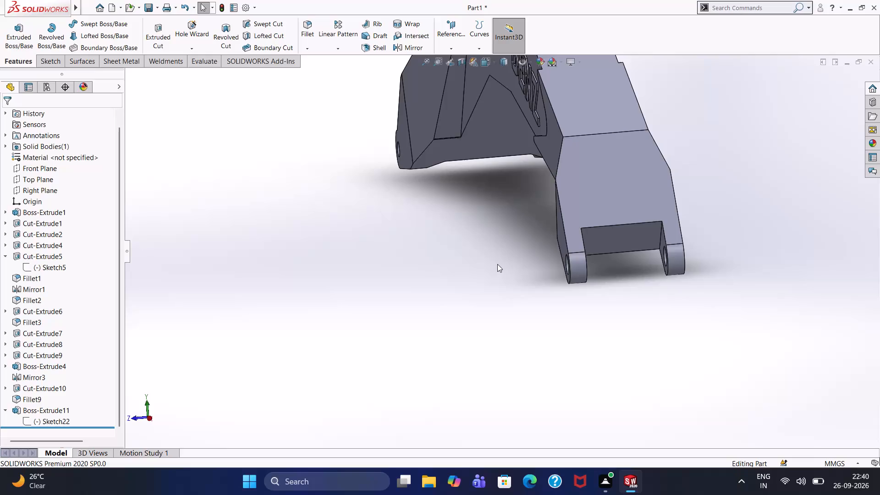
scroll(497, 264, up, 2)
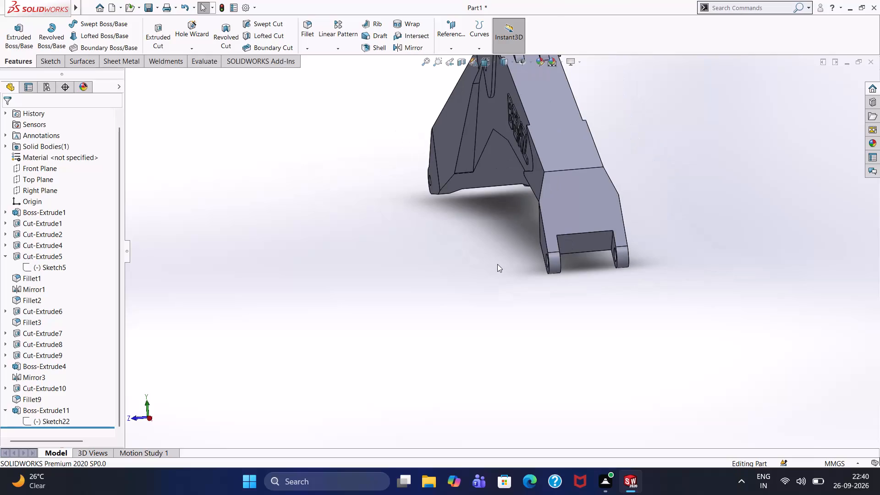
scroll(489, 231, up, 2)
middle_drag(478, 242, 515, 252)
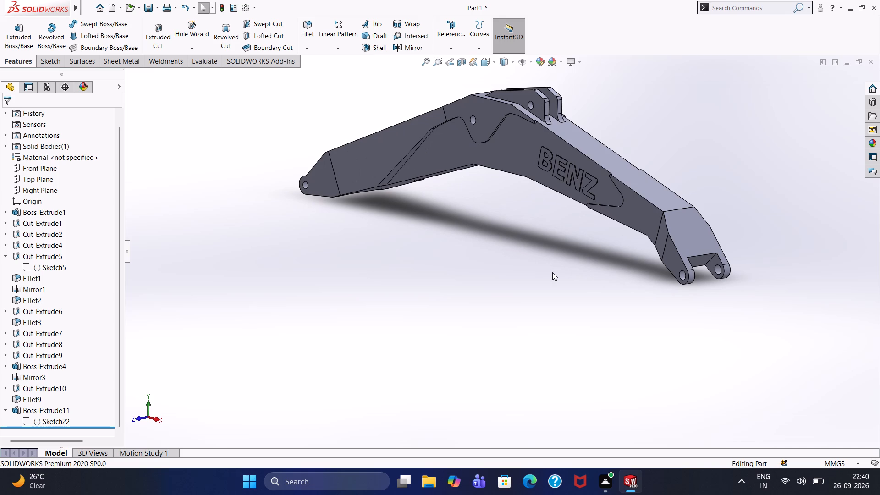
scroll(552, 272, up, 2)
scroll(552, 272, down, 2)
middle_drag(552, 272, 511, 284)
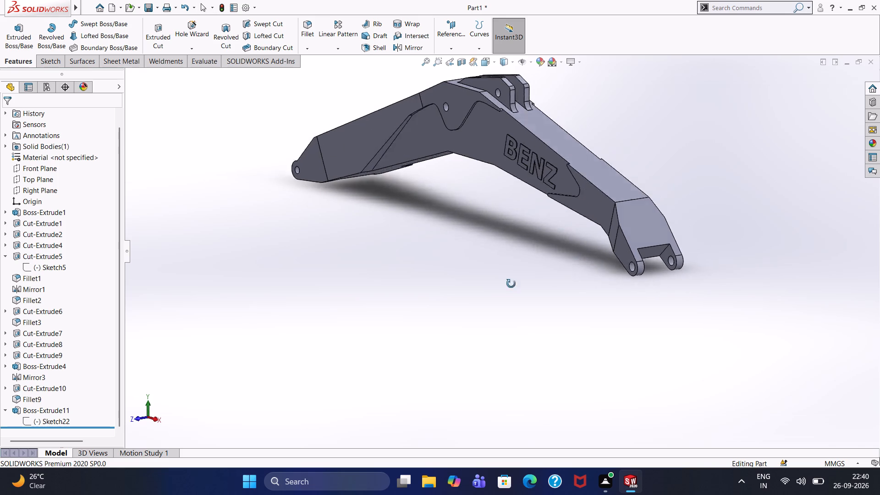
middle_drag(511, 284, 440, 307)
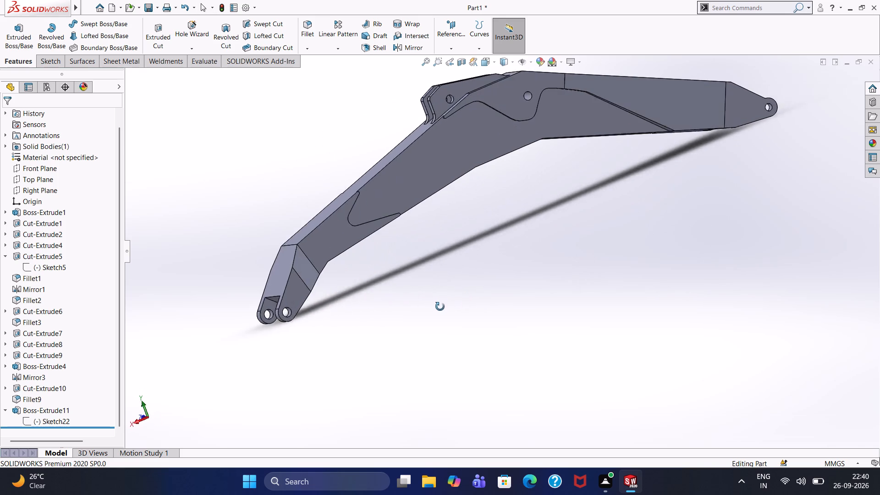
middle_drag(440, 307, 423, 310)
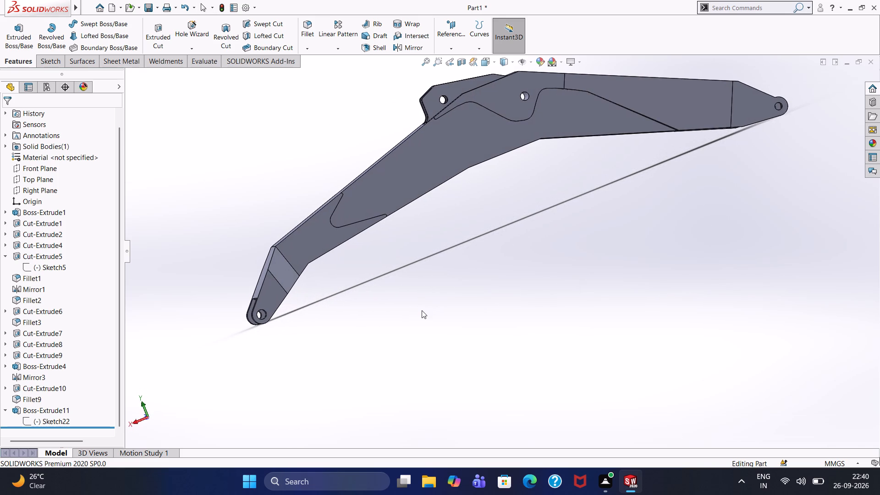
scroll(457, 276, up, 1)
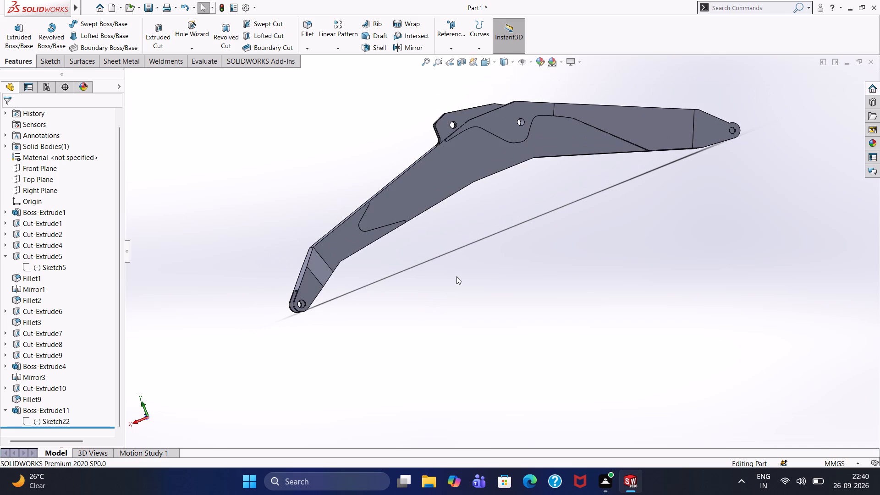
scroll(459, 275, down, 2)
scroll(459, 275, up, 3)
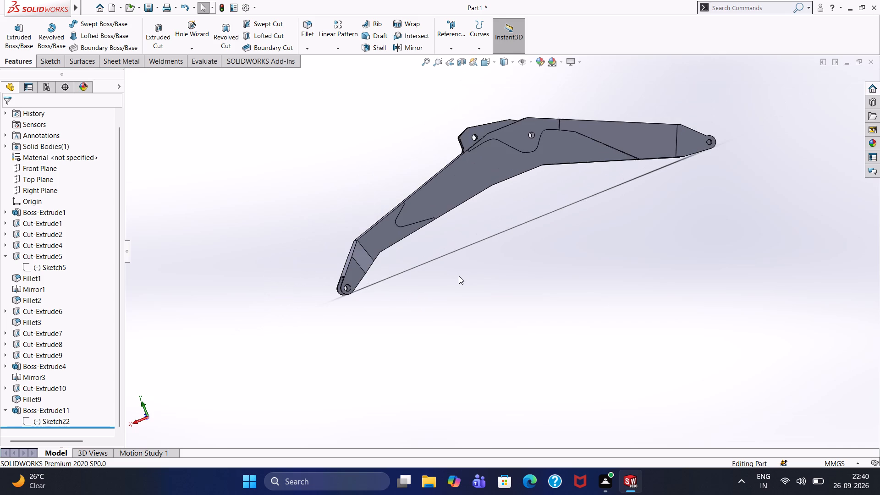
scroll(460, 280, down, 1)
middle_drag(461, 281, 588, 293)
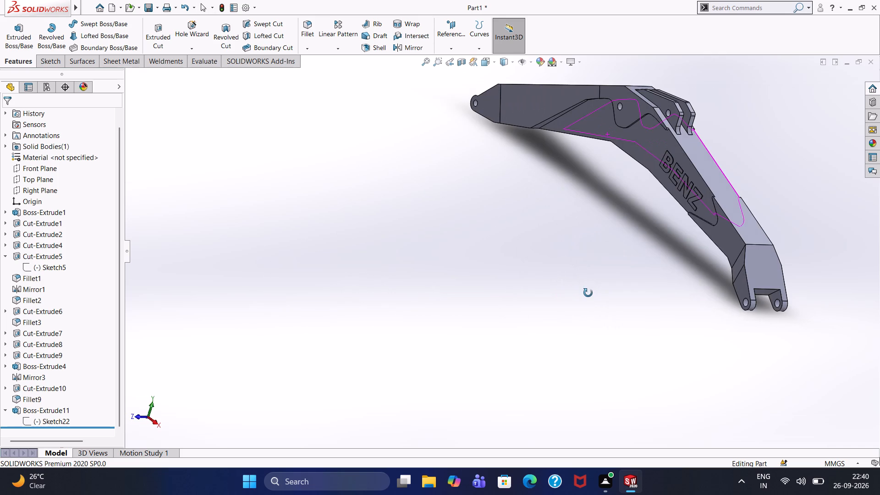
middle_drag(588, 293, 588, 293)
scroll(603, 253, up, 2)
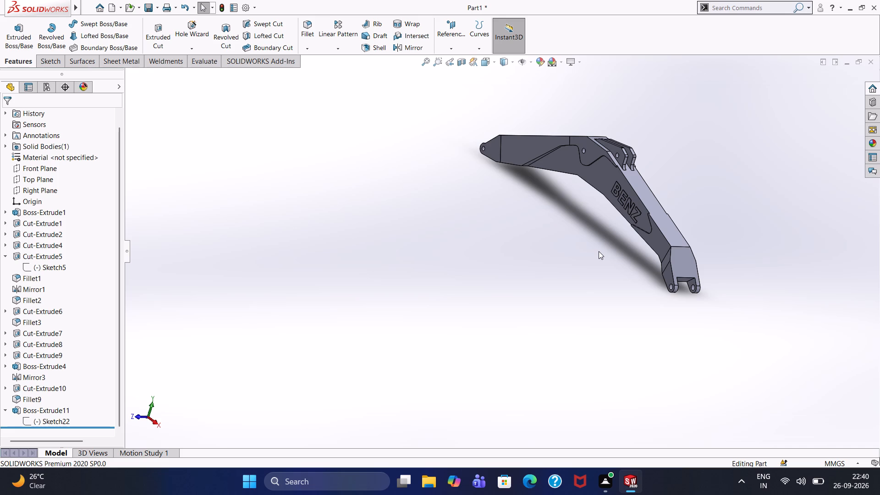
scroll(595, 255, down, 1)
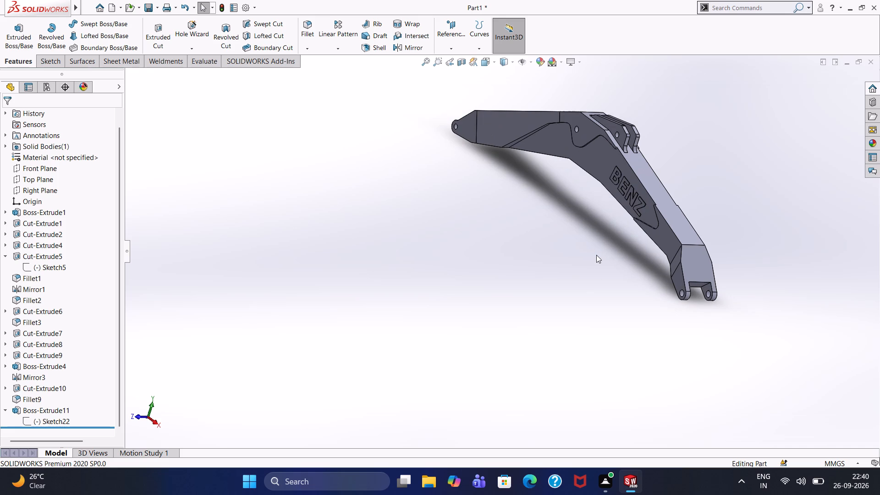
middle_drag(585, 278, 556, 273)
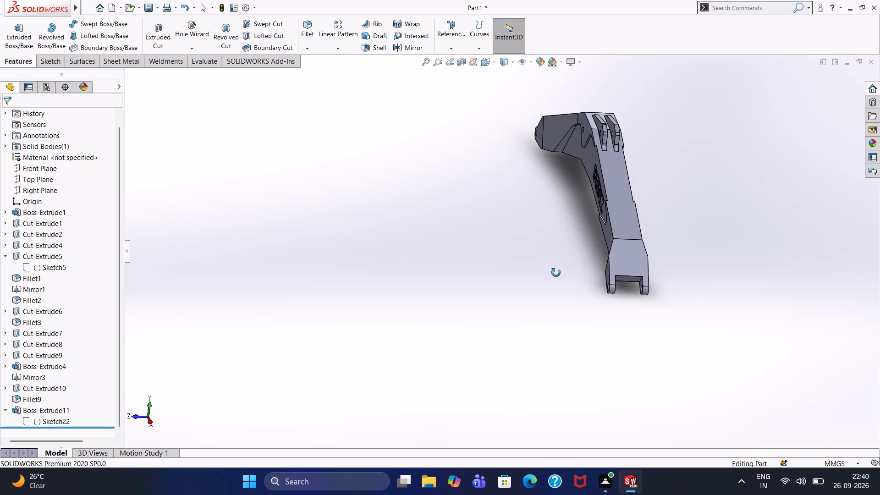
middle_drag(556, 273, 595, 267)
scroll(639, 216, up, 1)
scroll(619, 229, down, 2)
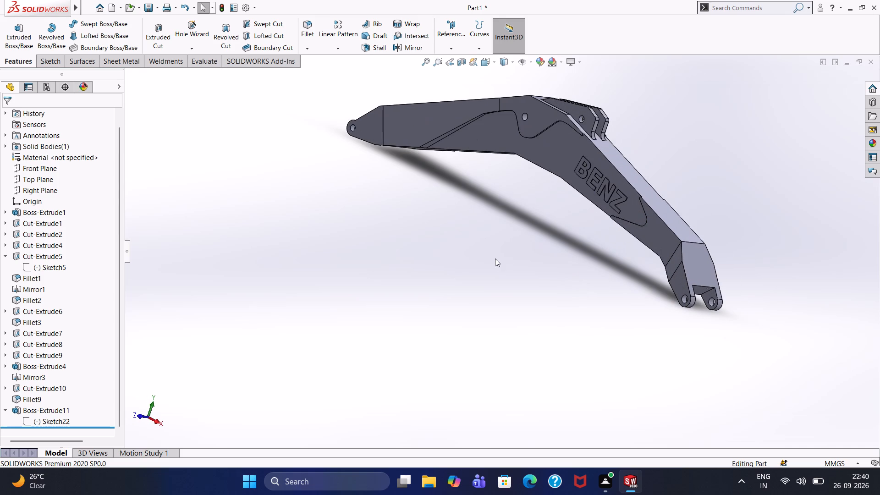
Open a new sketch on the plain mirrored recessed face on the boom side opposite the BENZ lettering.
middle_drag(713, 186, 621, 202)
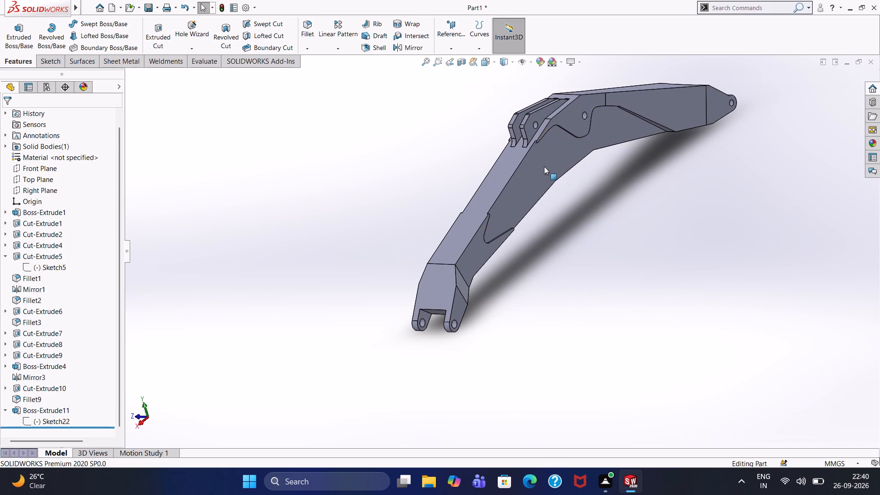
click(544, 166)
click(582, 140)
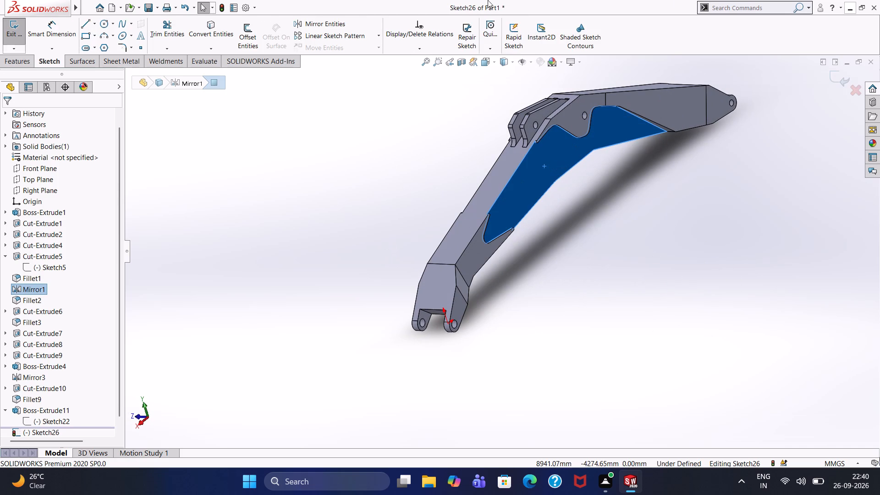
Show the first-side BENZ lettering sketch, Sketch22 under Boss-Extrude11, on the model.
scroll(18, 390, down, 7)
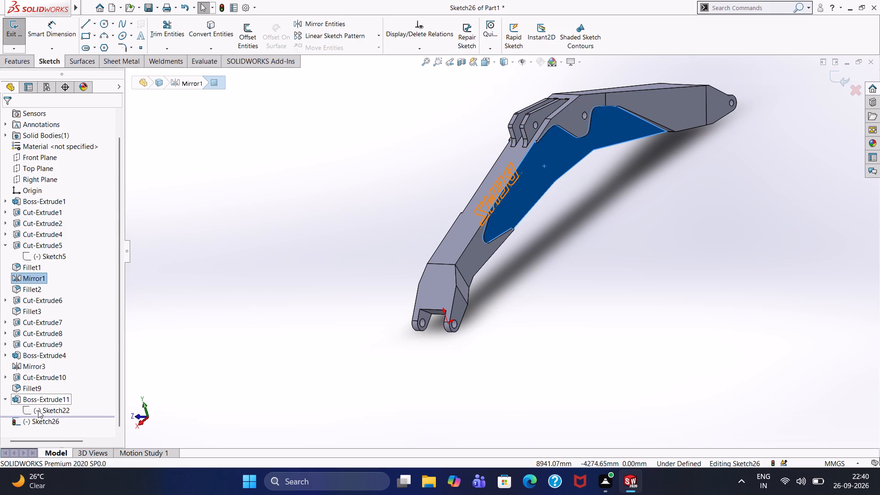
click(41, 413)
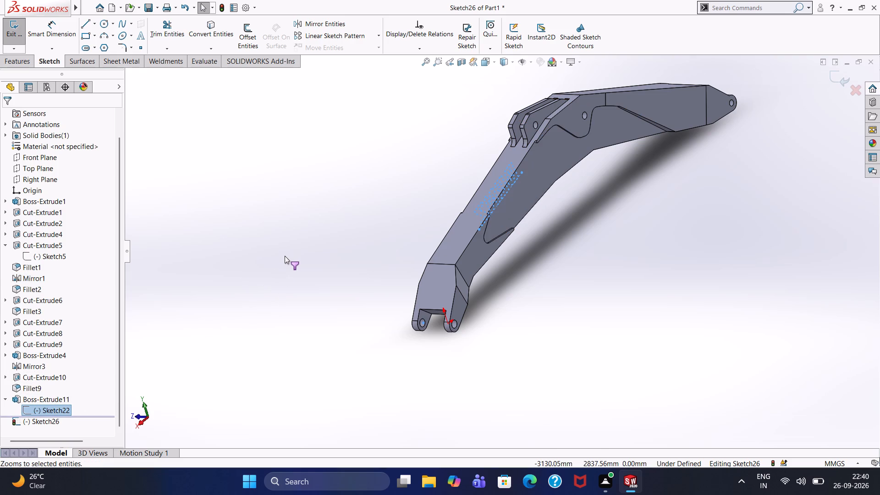
click(49, 409)
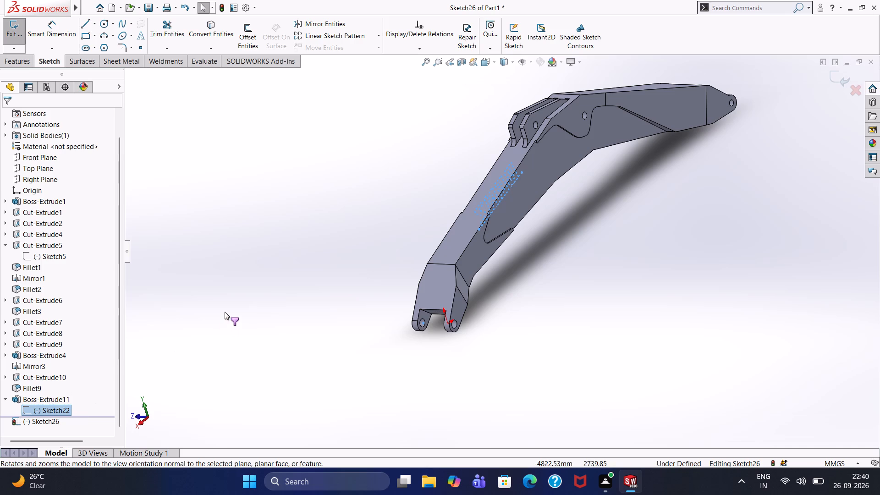
middle_drag(226, 312, 325, 291)
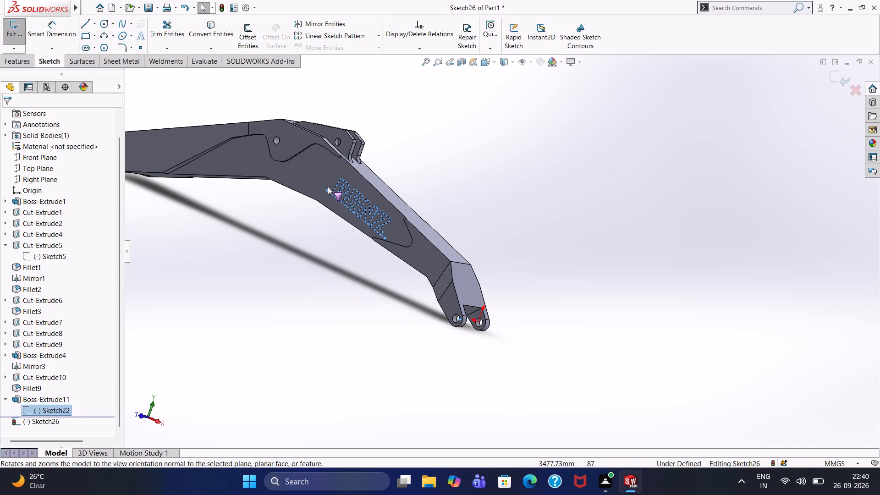
click(328, 179)
click(328, 179)
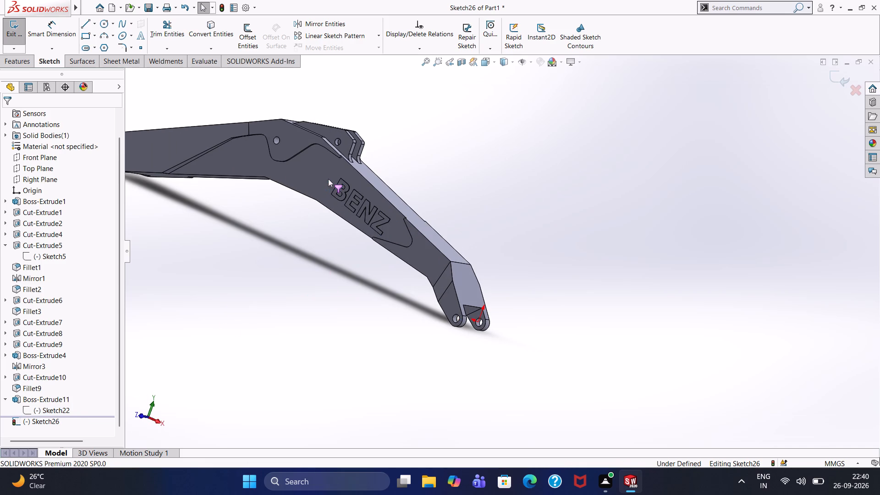
click(33, 407)
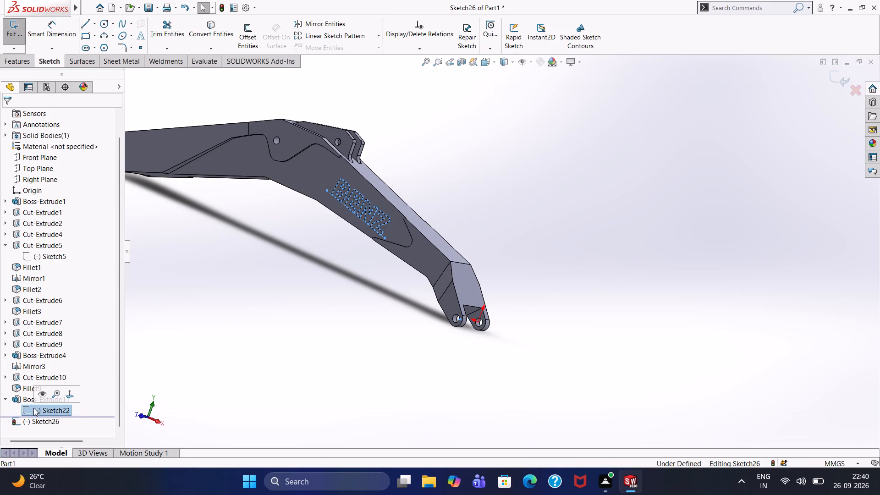
click(41, 391)
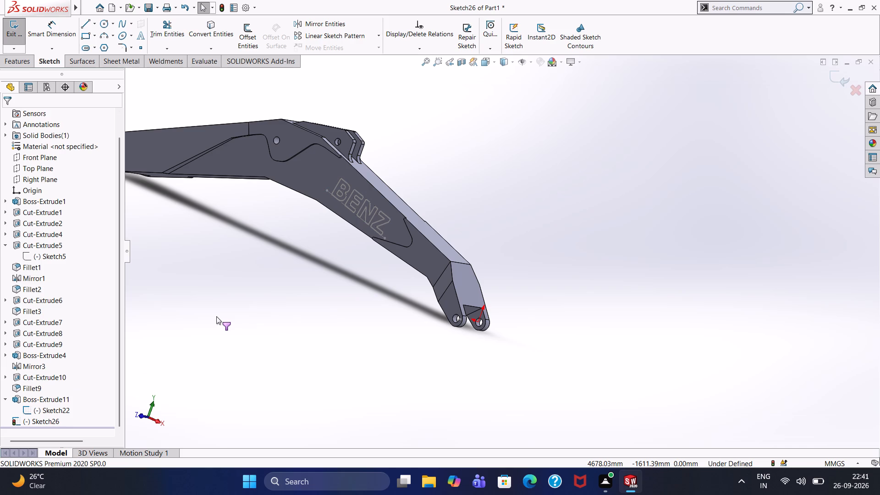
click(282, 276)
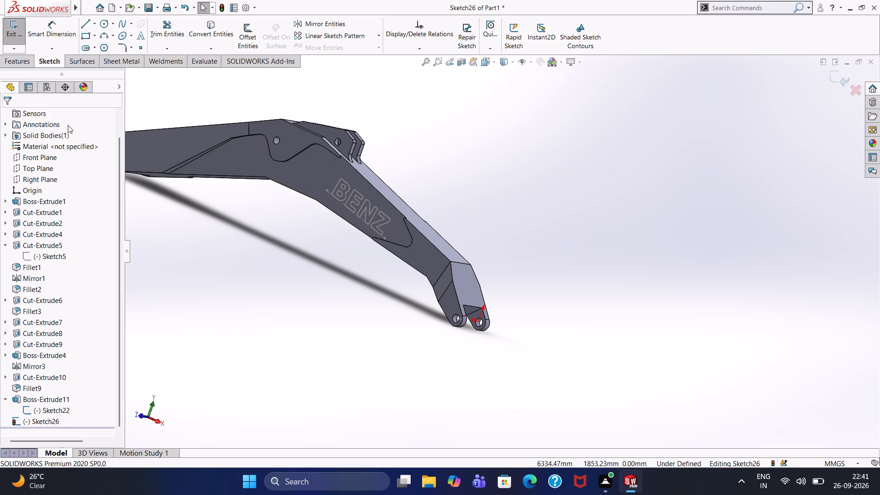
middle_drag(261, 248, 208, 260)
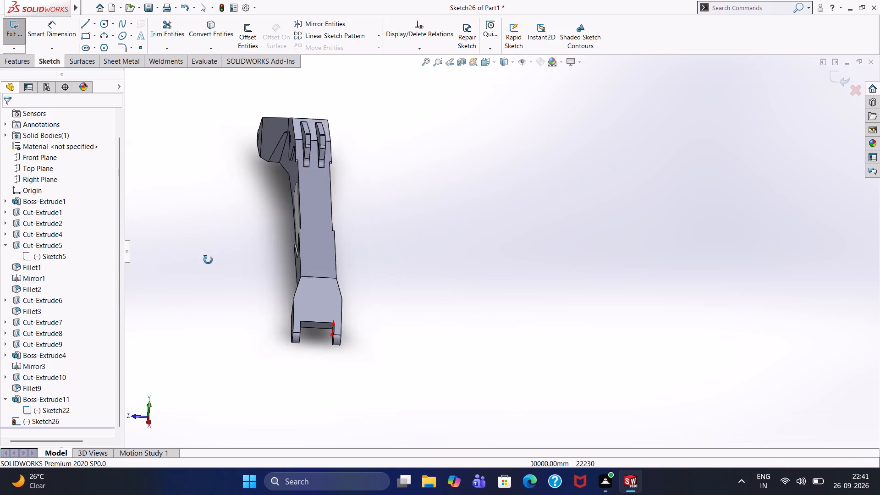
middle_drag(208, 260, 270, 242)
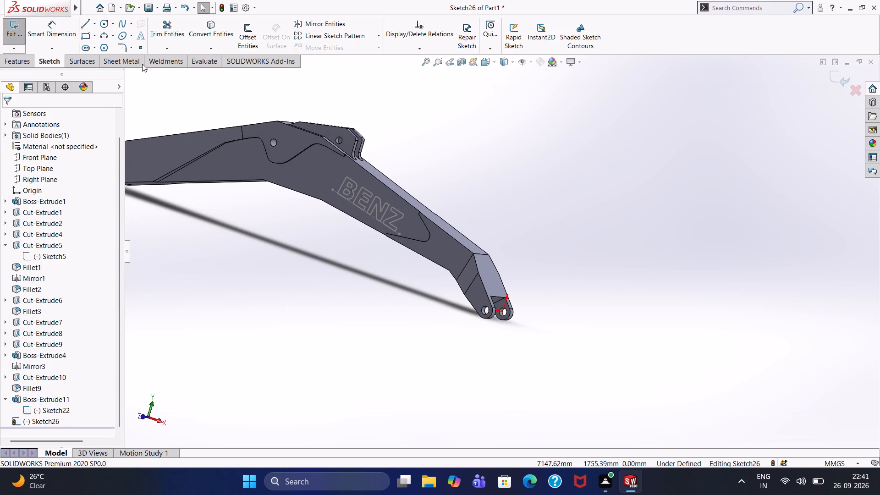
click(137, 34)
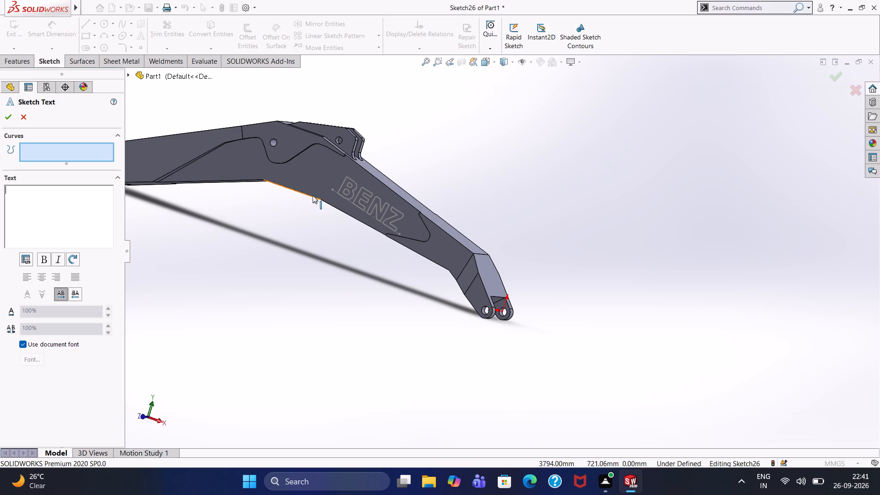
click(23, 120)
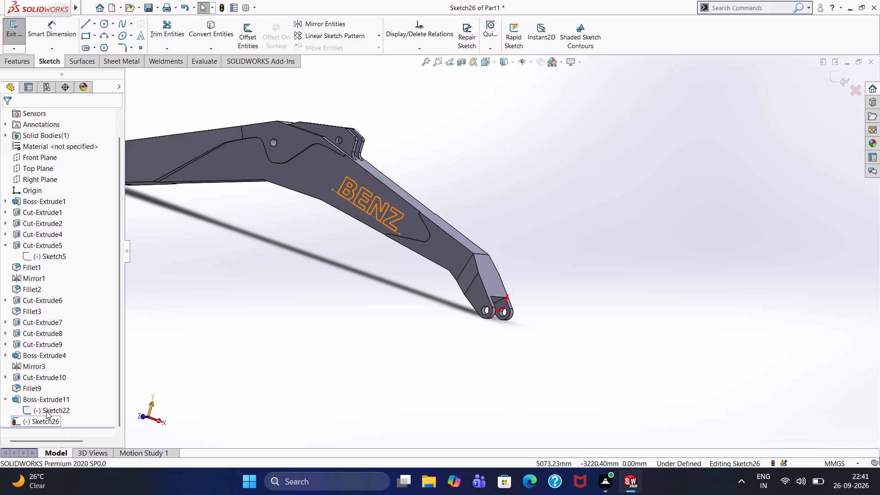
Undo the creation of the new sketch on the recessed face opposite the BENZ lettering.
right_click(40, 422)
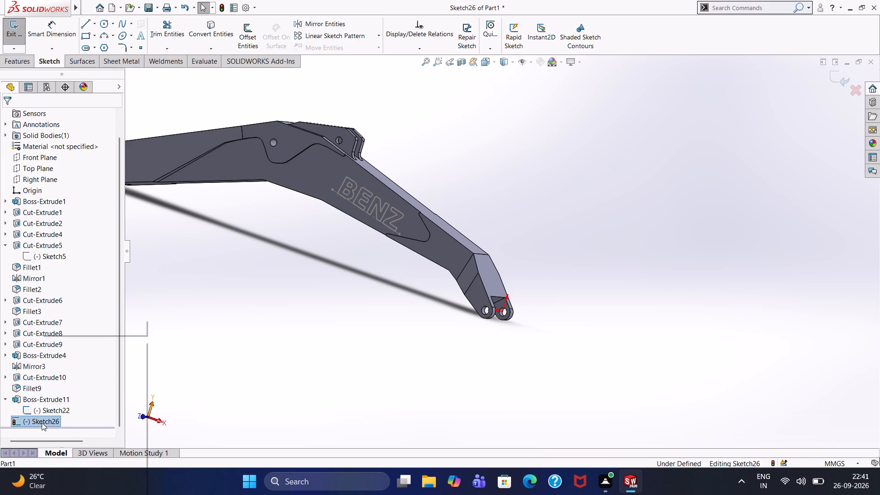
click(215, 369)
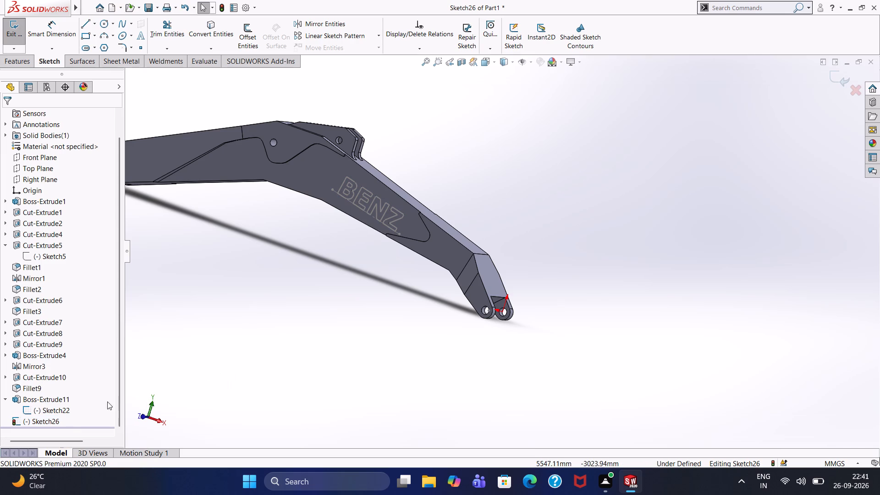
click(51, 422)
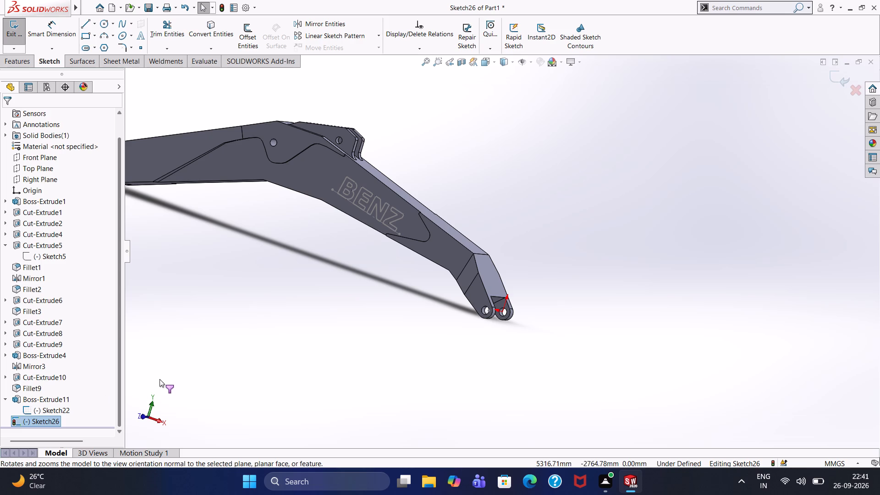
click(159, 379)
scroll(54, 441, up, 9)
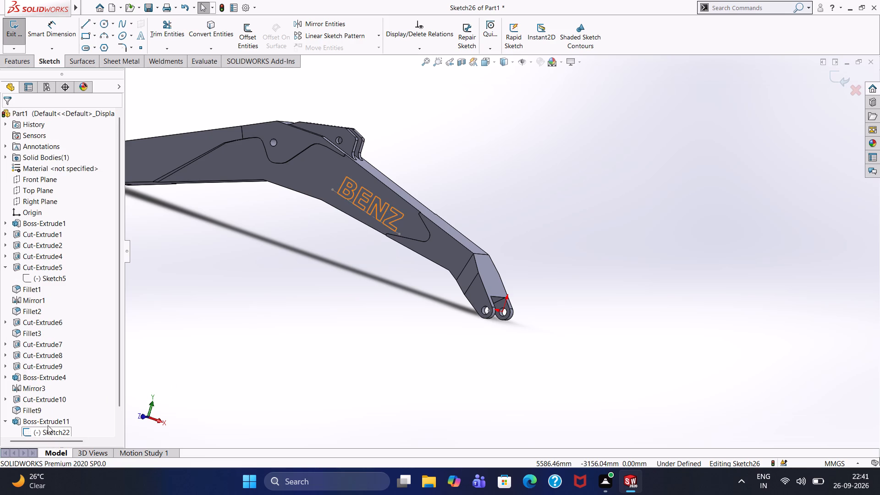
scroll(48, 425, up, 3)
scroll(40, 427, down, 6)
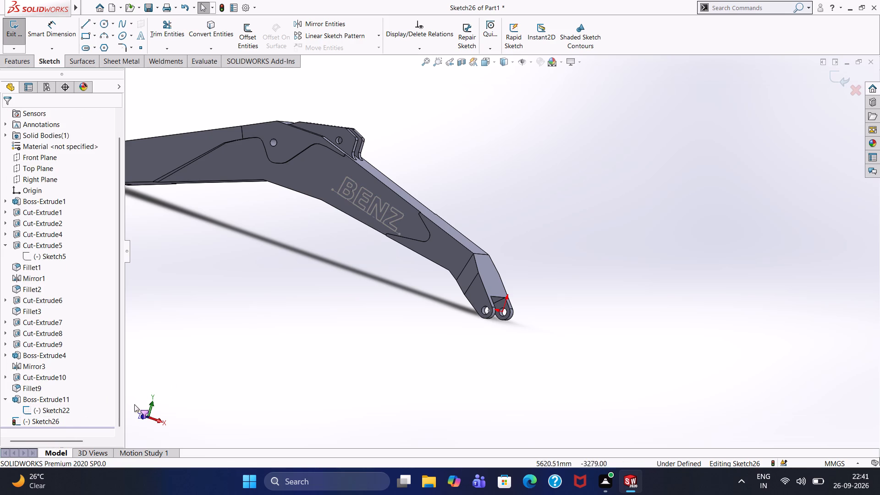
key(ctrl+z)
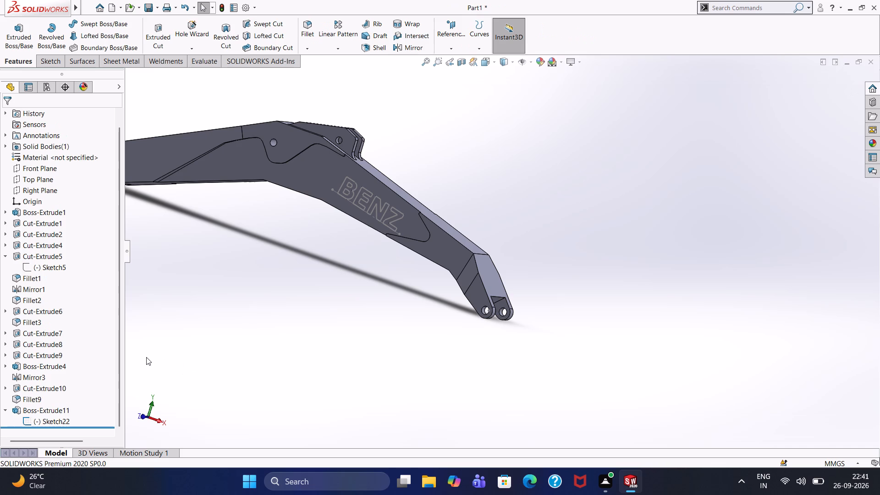
Undo the extrusion of the first-side BENZ lettering, returning to editing its sketch.
key(ctrl+z)
key(ctrl+z)
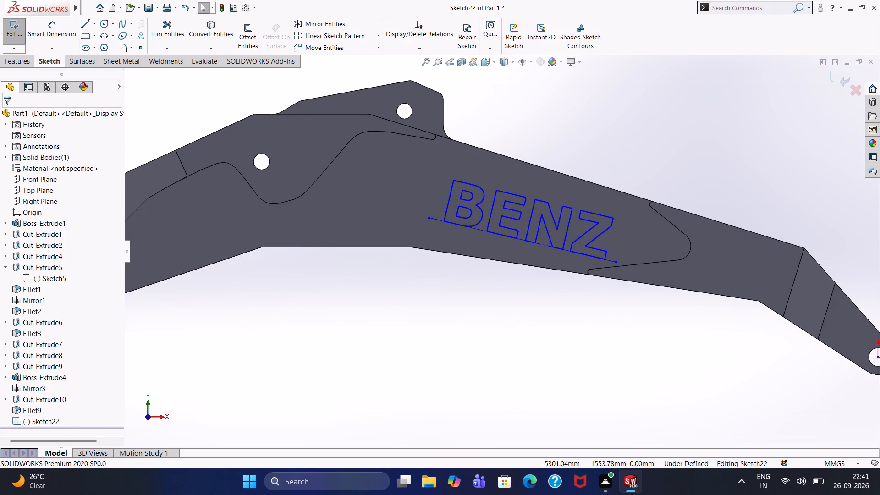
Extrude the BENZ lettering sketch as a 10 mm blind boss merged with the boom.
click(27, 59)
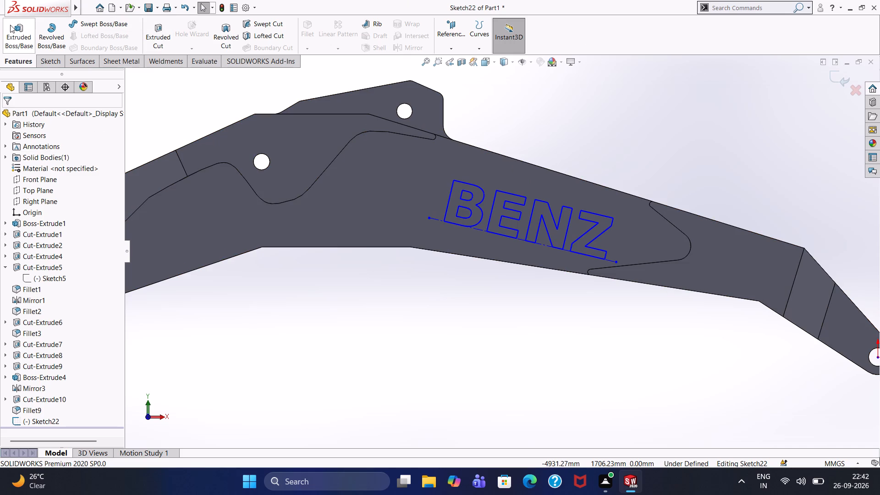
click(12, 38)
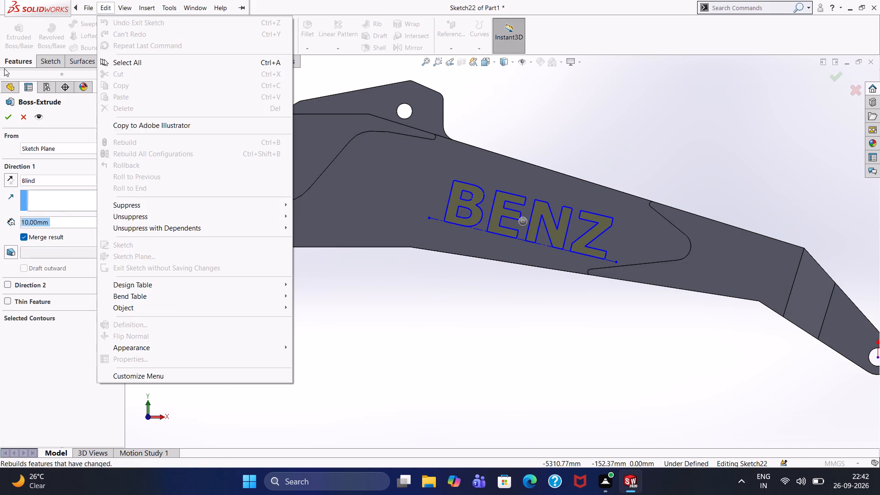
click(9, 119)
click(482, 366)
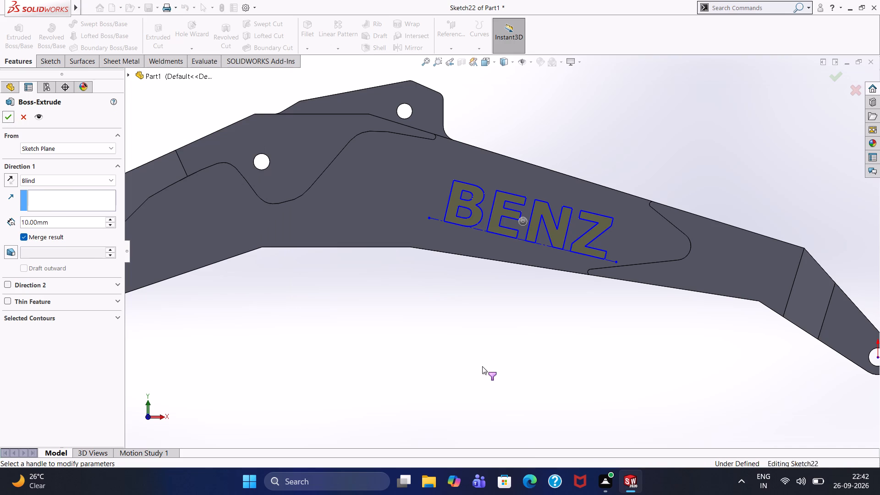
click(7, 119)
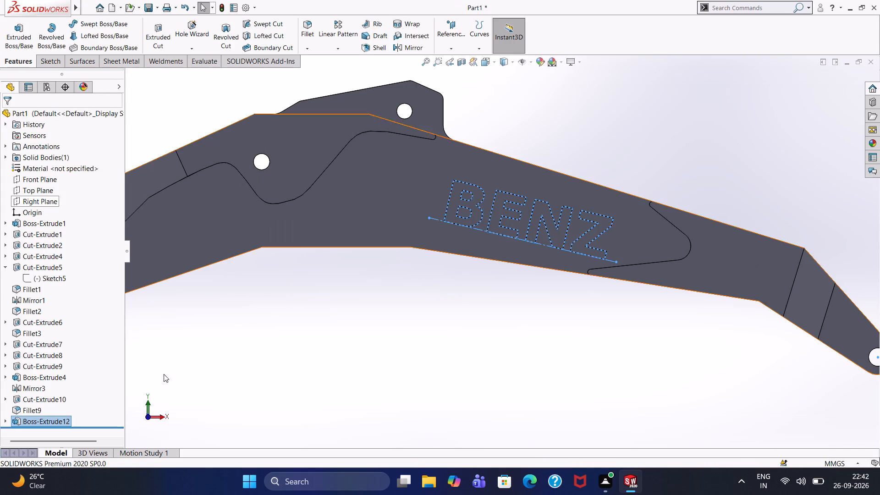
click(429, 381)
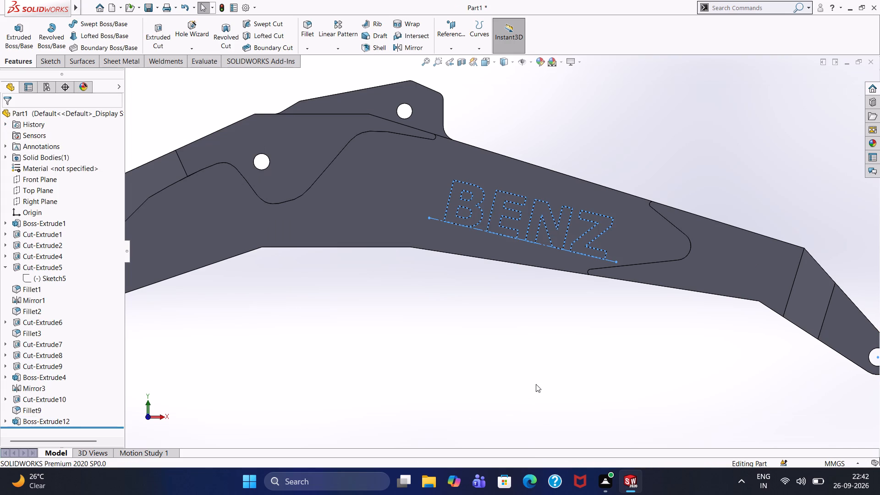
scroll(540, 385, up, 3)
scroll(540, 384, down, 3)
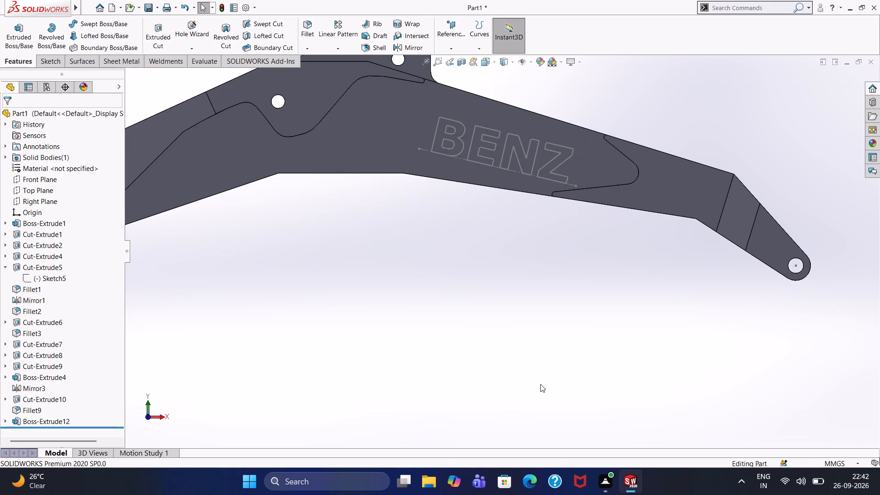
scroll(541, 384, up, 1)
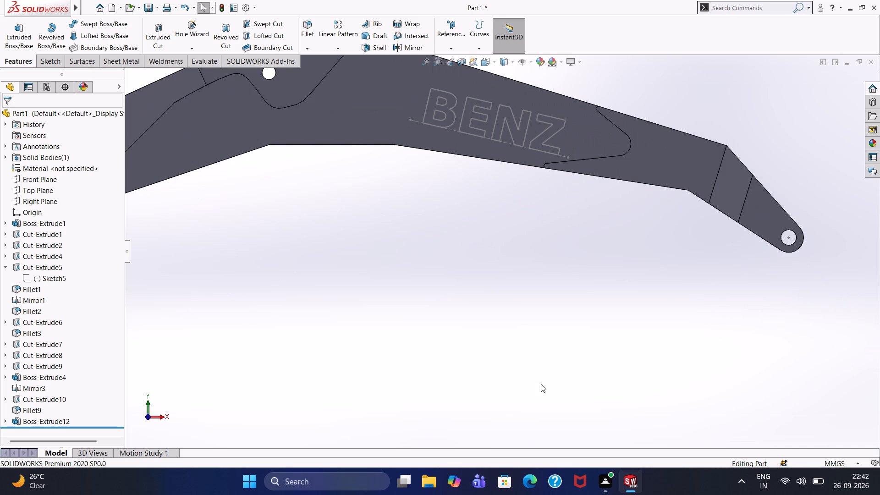
Undo the lettering extrusion and the BENZ sketch text, back to the bare construction baseline.
key(ctrl+z)
key(ctrl+z)
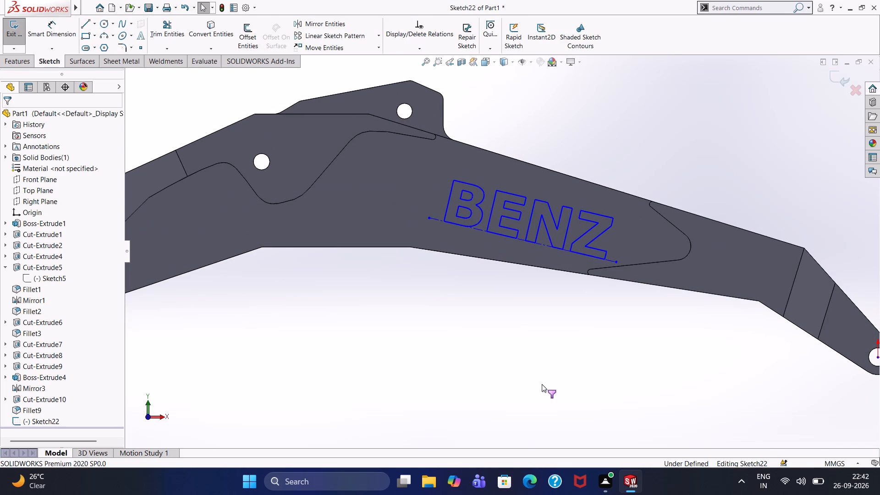
key(ctrl+z)
key(ctrl+z)
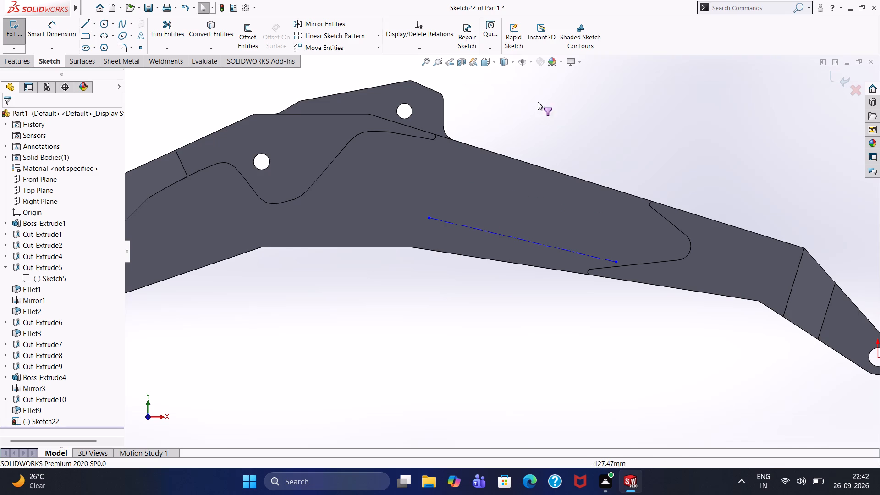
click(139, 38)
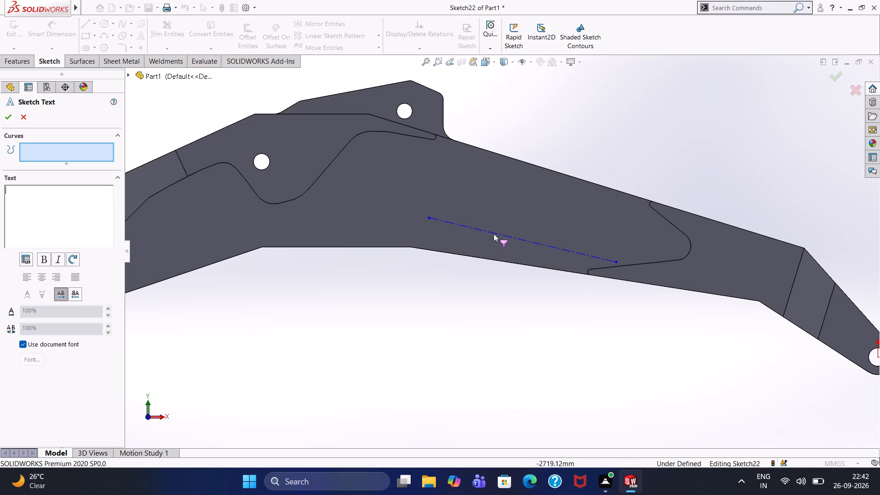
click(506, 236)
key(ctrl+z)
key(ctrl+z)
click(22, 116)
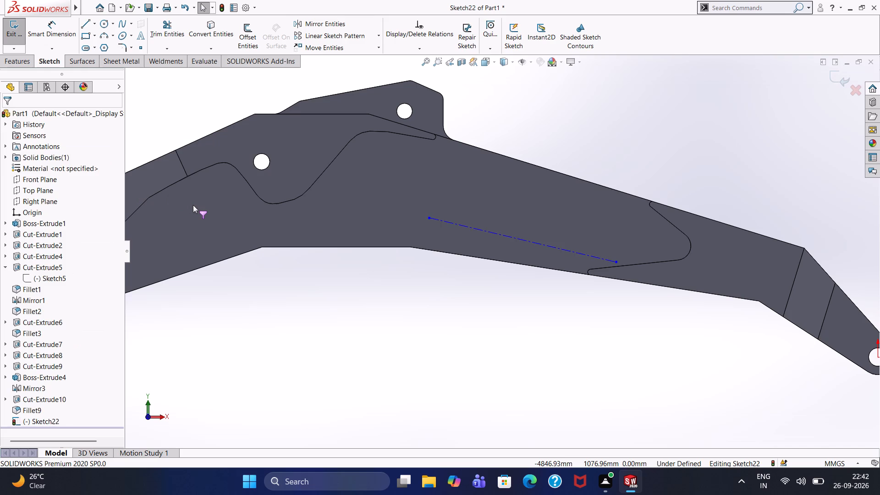
Undo the baseline's repositioning, its construction line and the lettering sketch on the recessed side face.
key(ctrl+z)
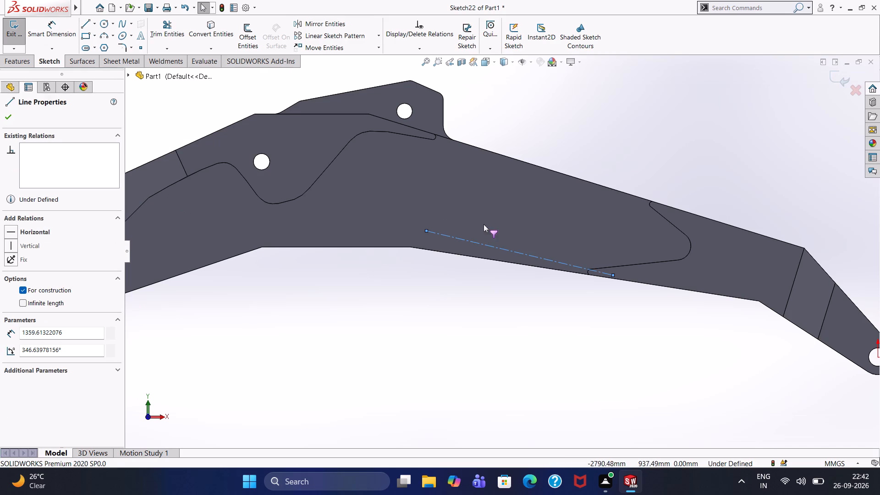
drag(479, 242, 479, 223)
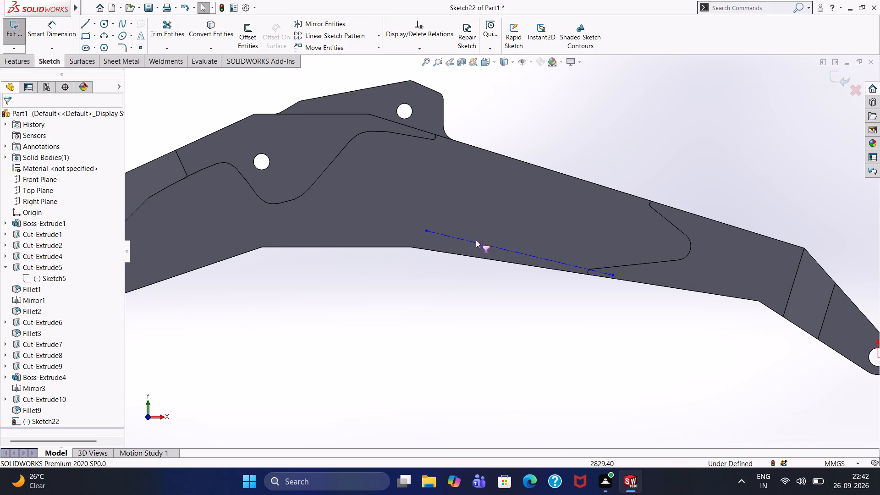
key(ctrl+z)
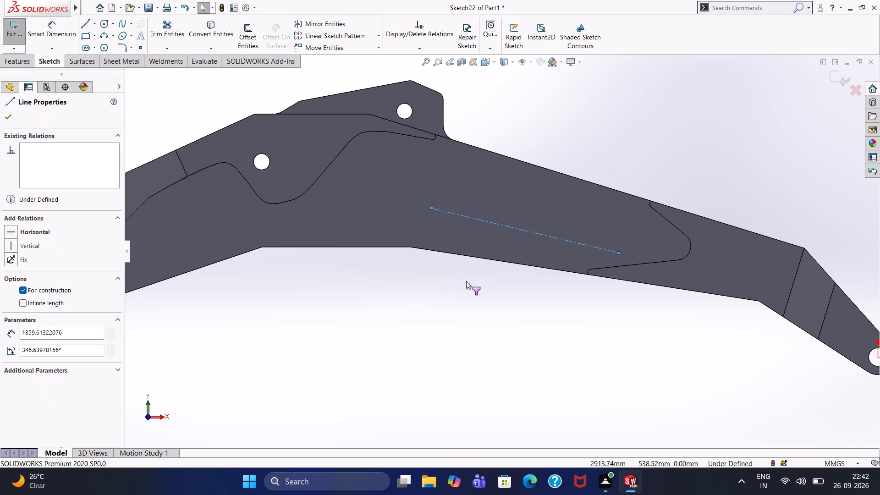
key(ctrl+z)
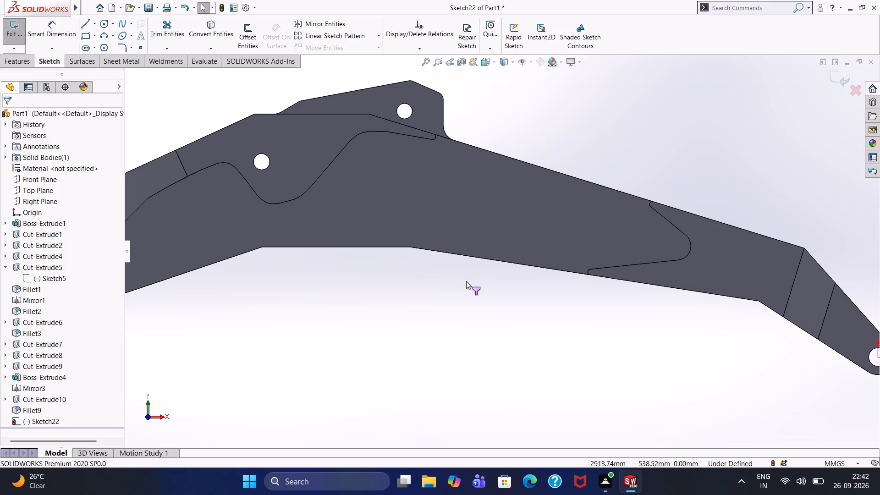
key(ctrl+z)
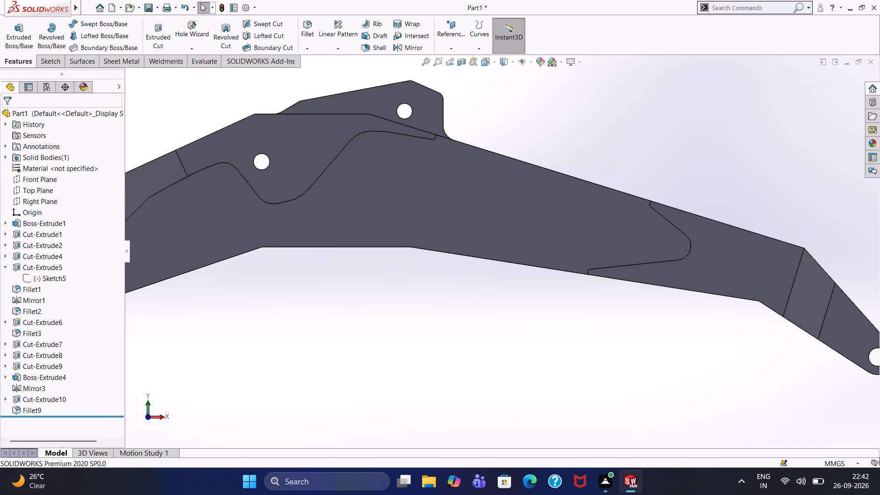
Open a new sketch on the first-side recessed face cut by Cut-Extrude5 and view it square-on.
middle_drag(549, 124, 551, 134)
scroll(551, 134, up, 1)
click(502, 210)
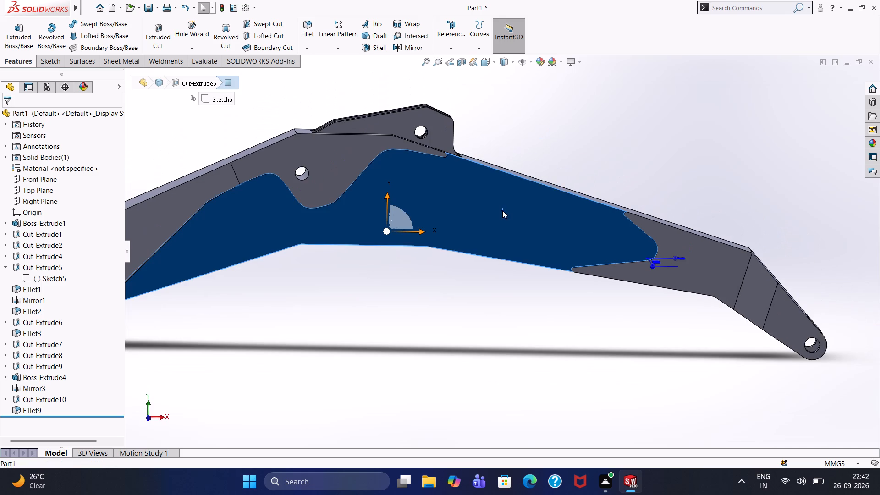
click(540, 185)
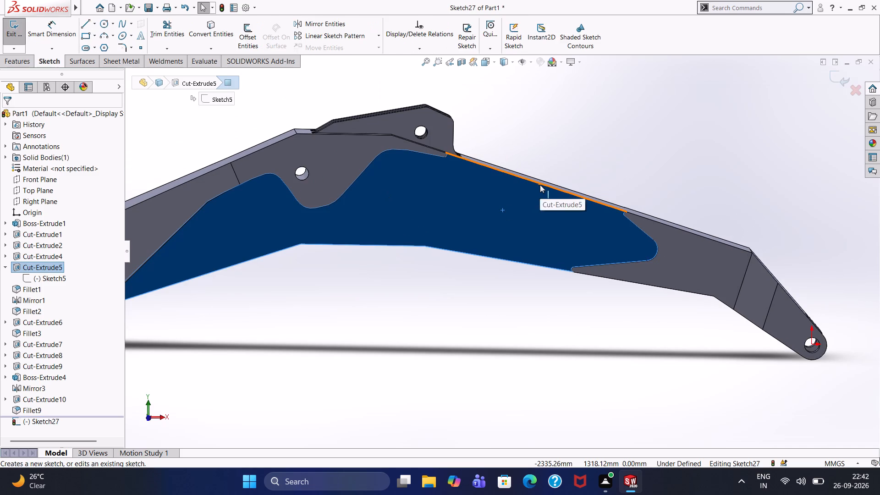
key(ctrl+8)
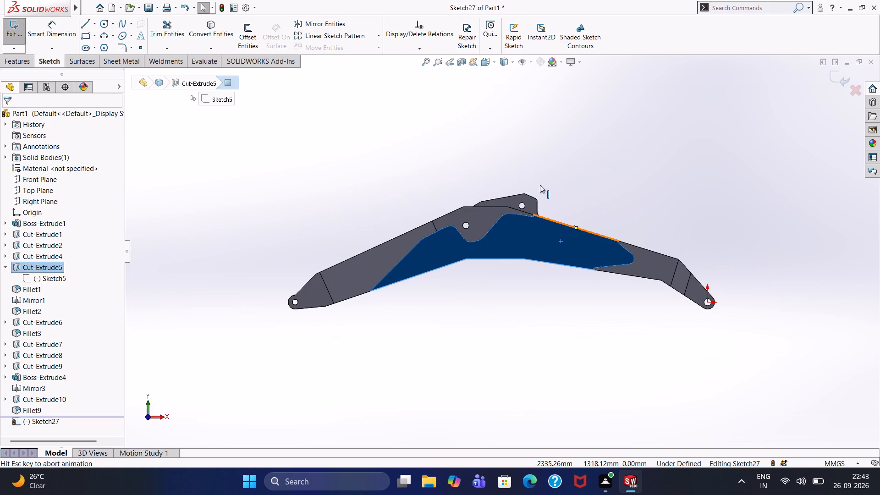
scroll(552, 249, down, 6)
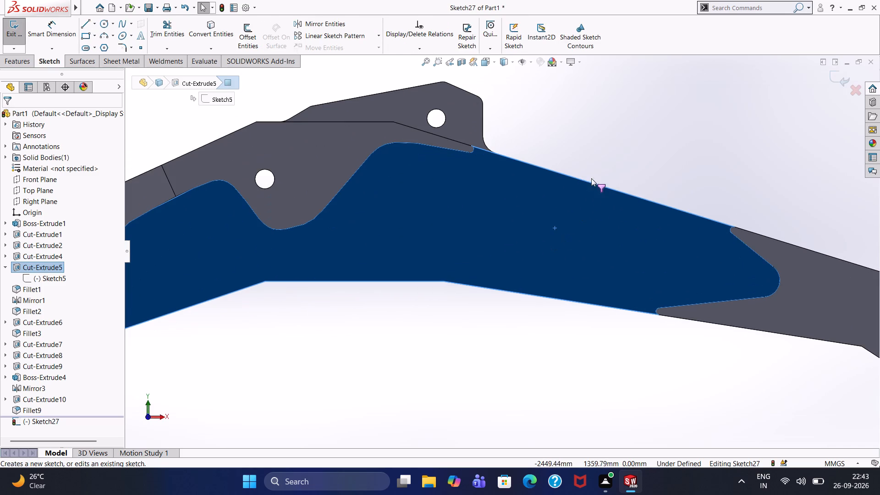
click(596, 160)
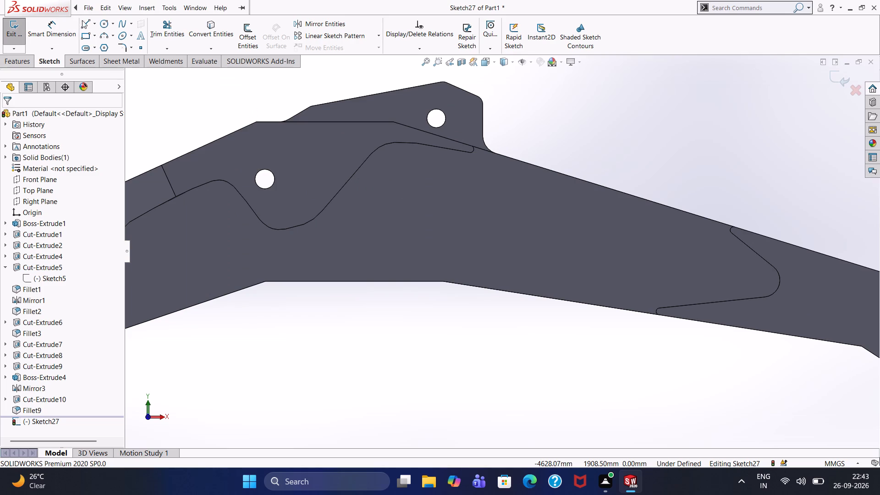
Sketch a sloping construction centerline about 1220 mm long in the lower part of the recessed face, as a text baseline.
click(92, 22)
click(94, 44)
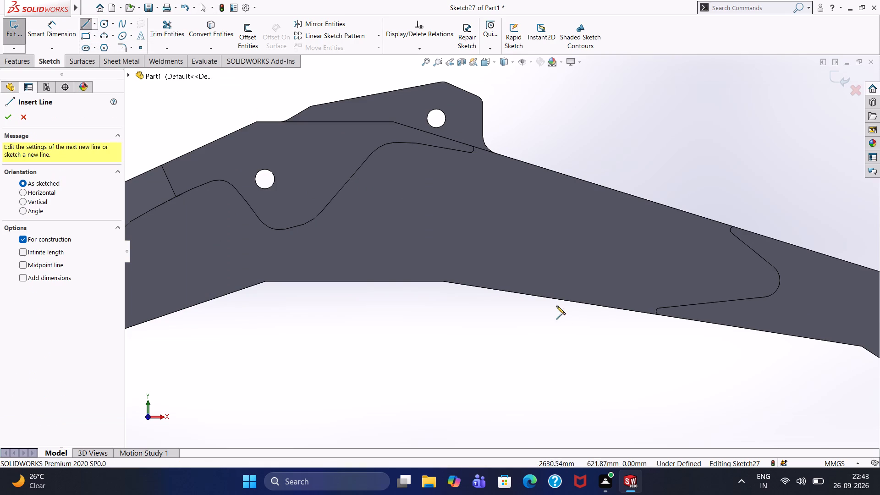
click(495, 236)
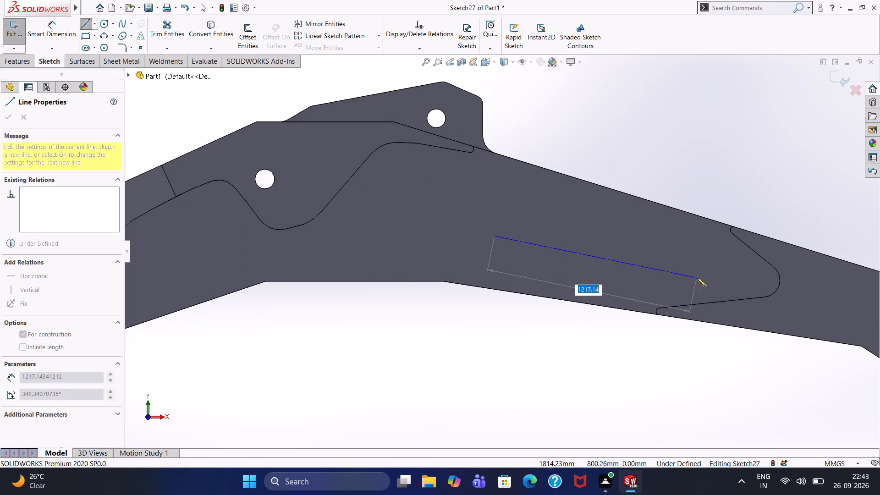
click(697, 284)
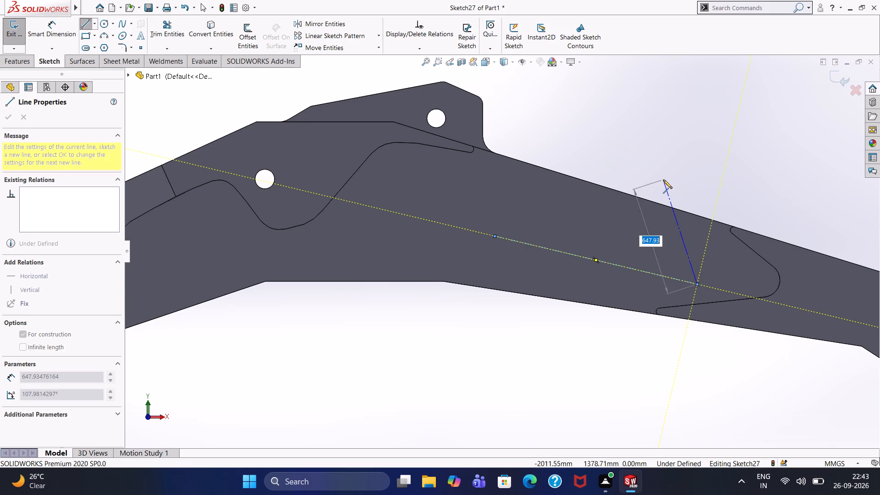
right_click(663, 180)
click(672, 189)
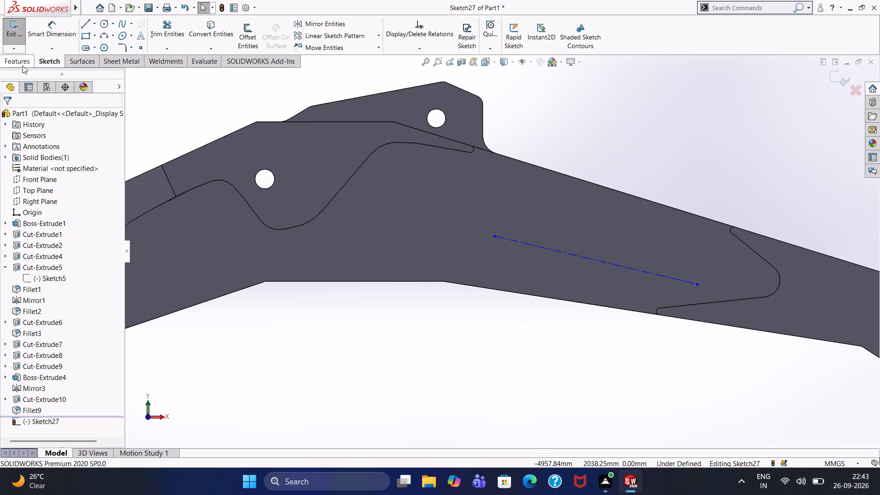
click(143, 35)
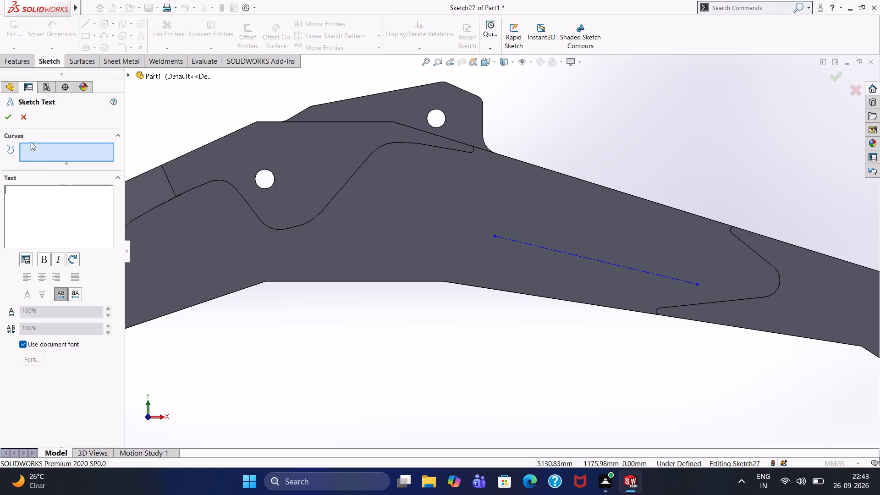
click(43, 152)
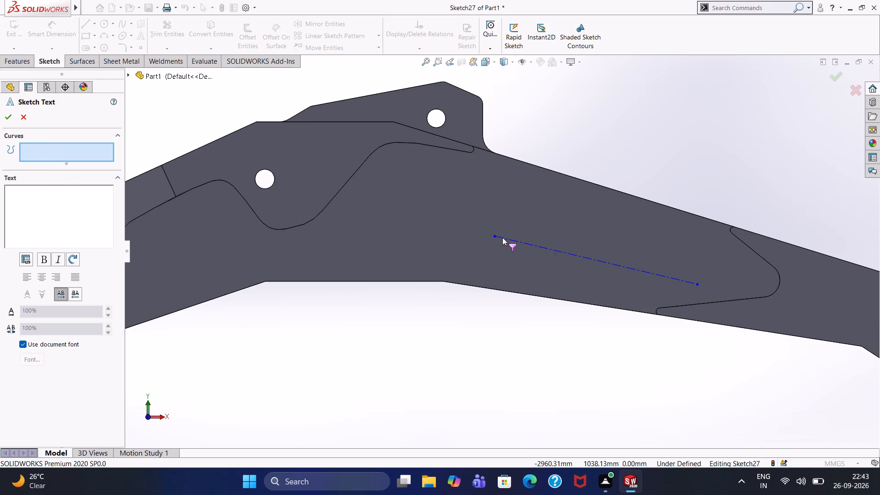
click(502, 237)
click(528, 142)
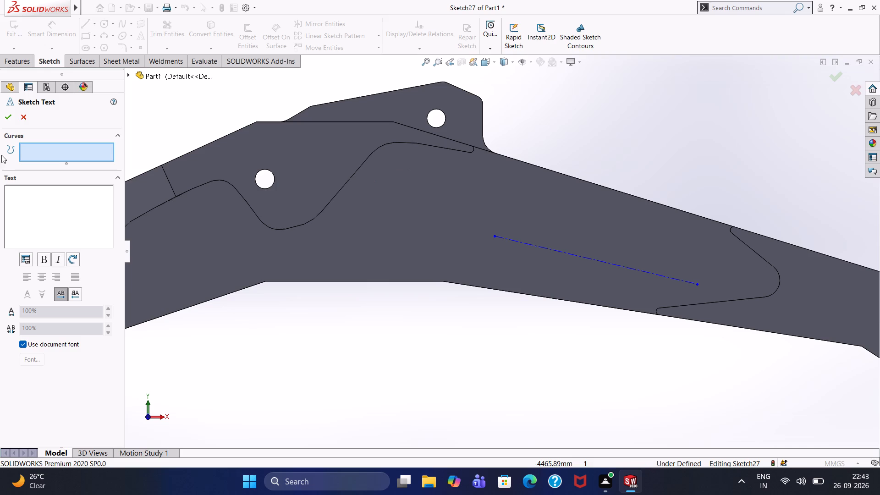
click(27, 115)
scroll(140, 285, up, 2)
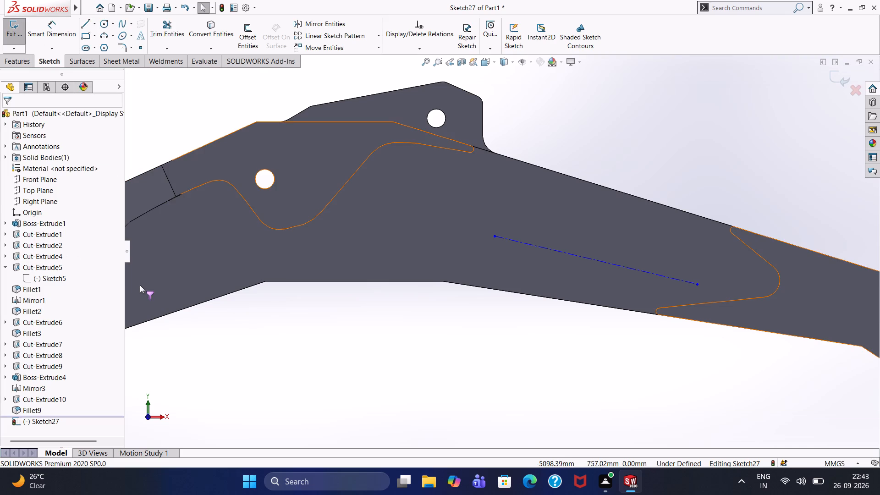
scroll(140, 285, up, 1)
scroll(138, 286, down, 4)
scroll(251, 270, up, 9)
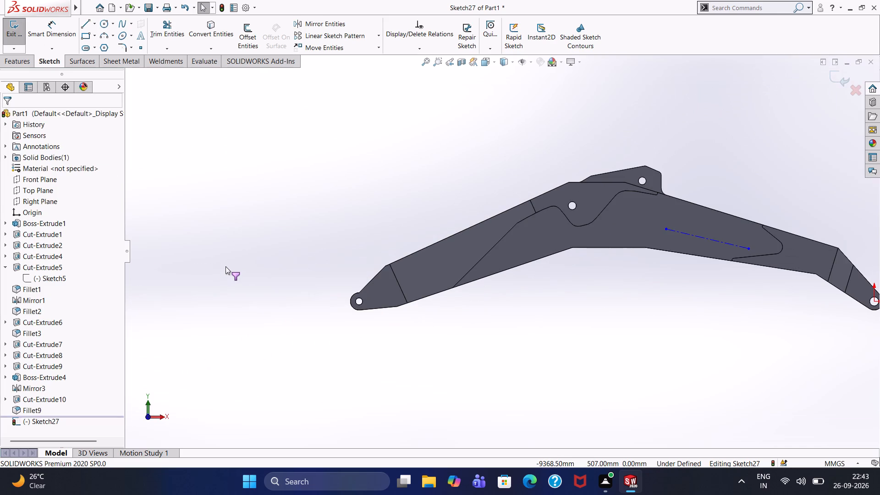
Undo the baseline centerline, the new lettering sketch on the recessed face and the last fillet, Fillet9.
key(ctrl+z)
key(ctrl+z)
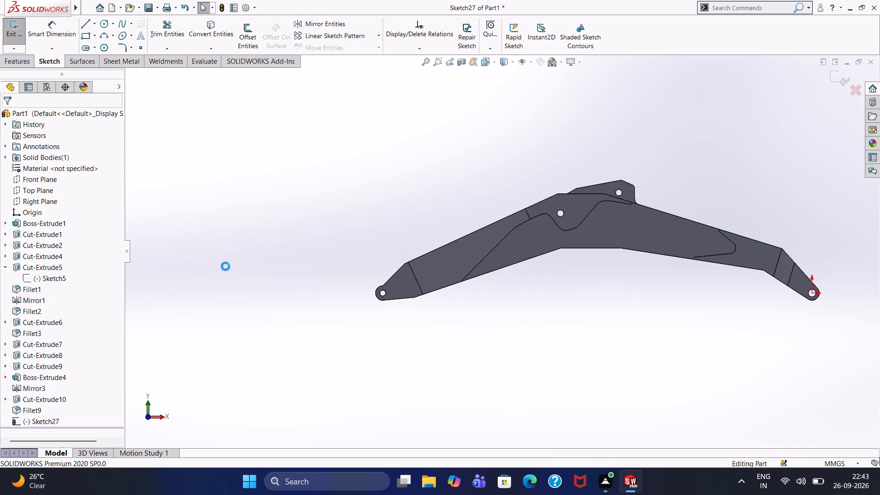
key(ctrl+z)
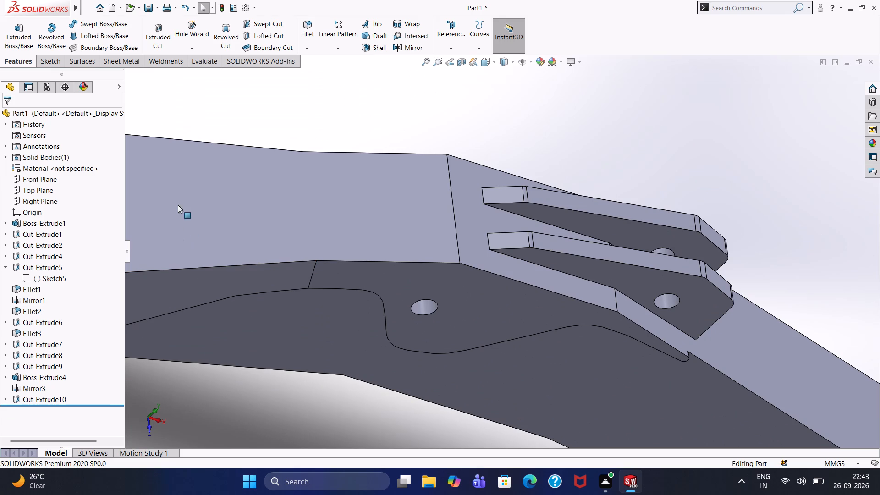
Fillet the four edges where the ends of the two top bracket lugs meet the boom, using a 110 mm radius.
click(303, 30)
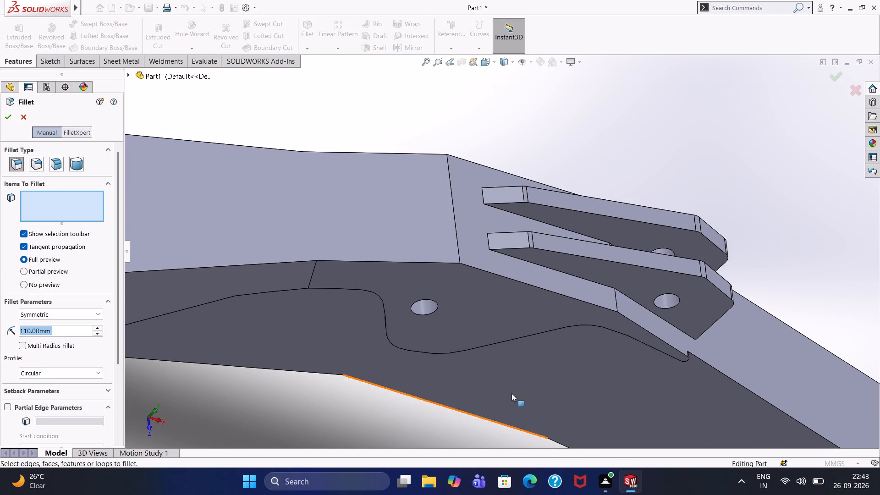
scroll(493, 214, down, 4)
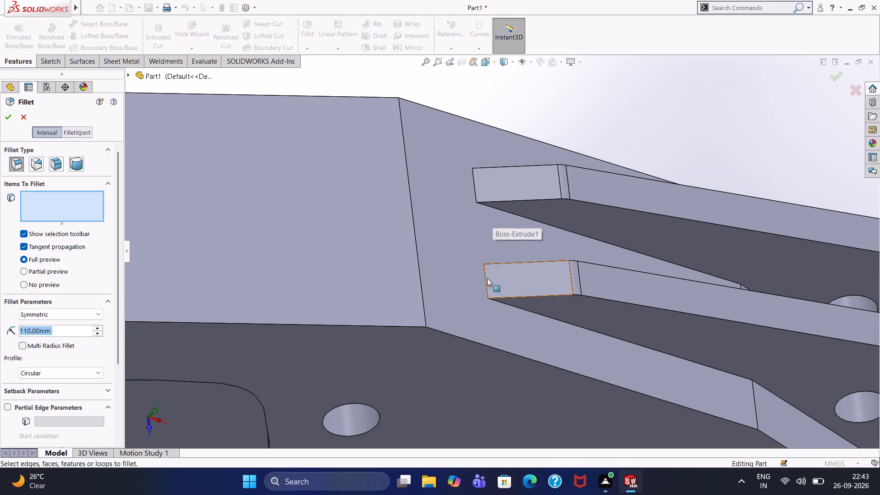
click(487, 283)
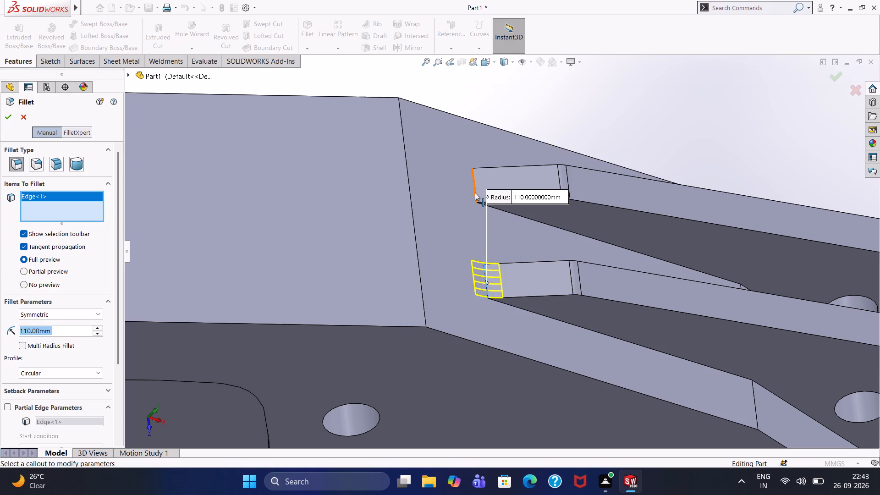
click(475, 192)
scroll(557, 261, up, 9)
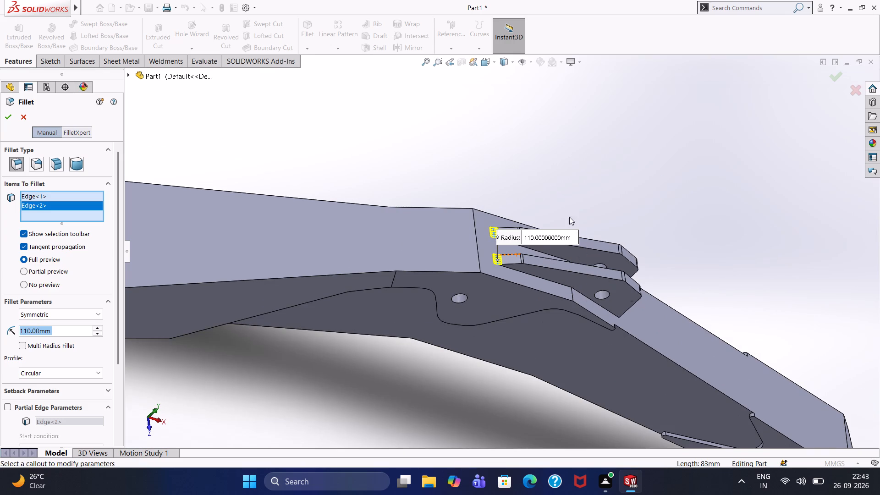
middle_drag(565, 207, 467, 208)
scroll(594, 309, down, 4)
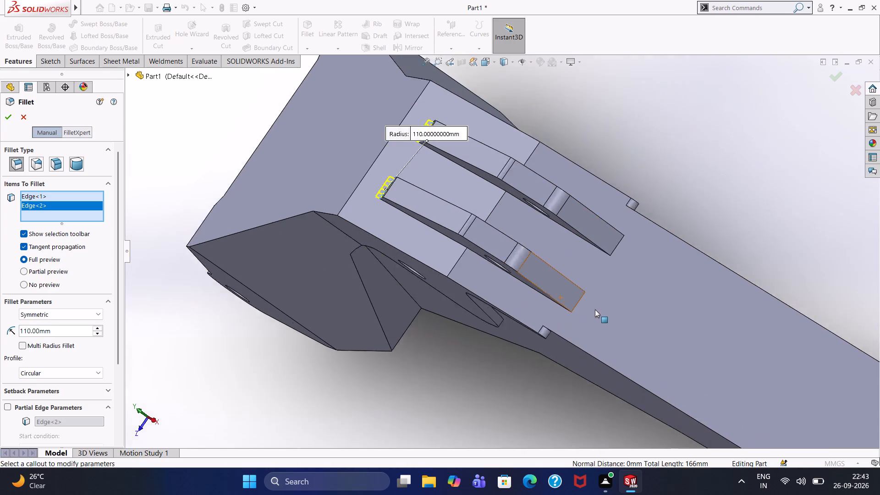
scroll(595, 309, down, 2)
click(561, 290)
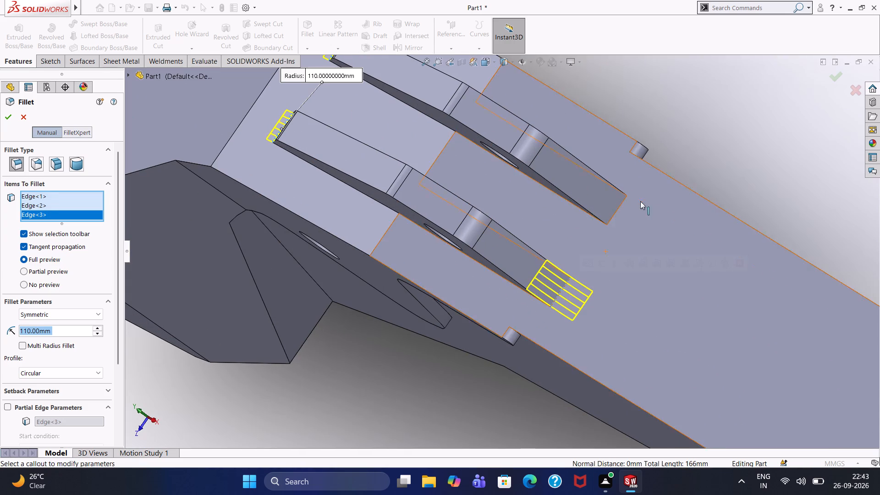
click(615, 213)
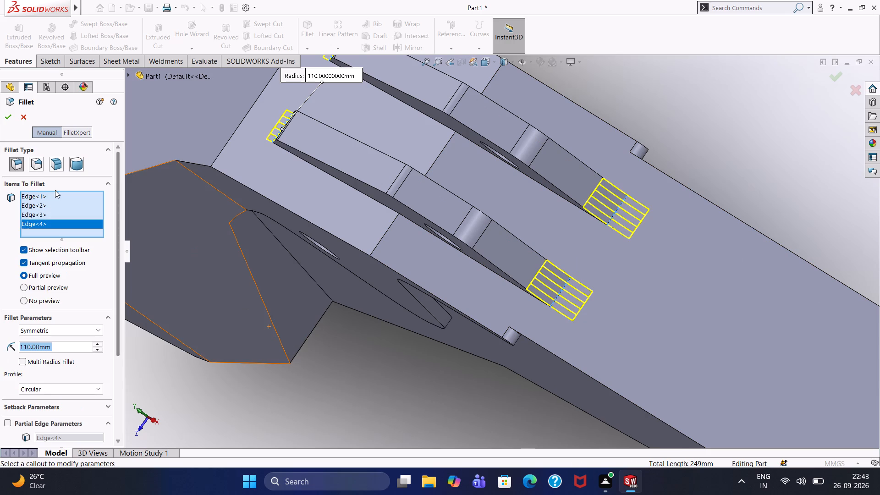
click(11, 122)
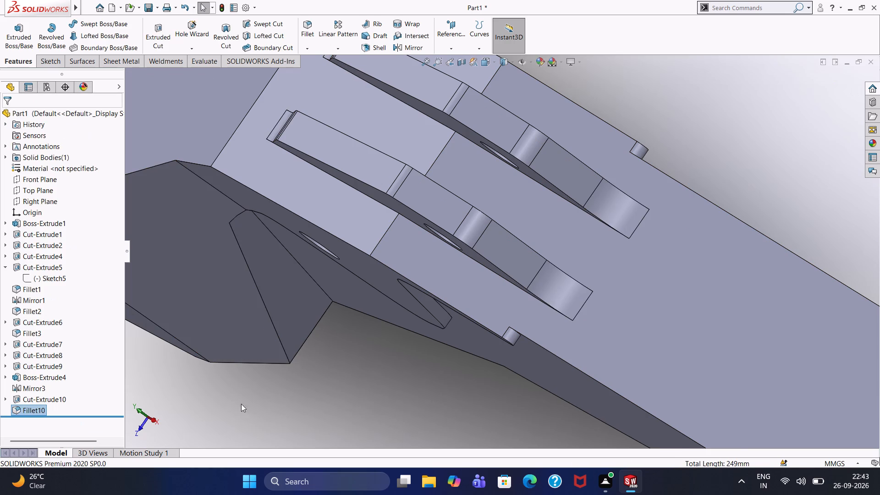
Open a new sketch on the recessed side face cut by Cut-Extrude5 and view it square-on.
scroll(341, 354, up, 3)
middle_drag(393, 363, 411, 317)
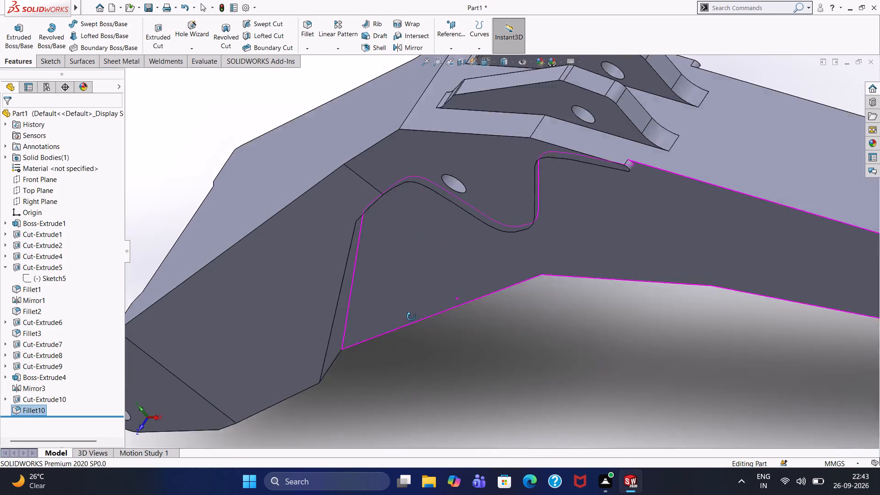
middle_drag(411, 317, 415, 307)
scroll(506, 351, up, 4)
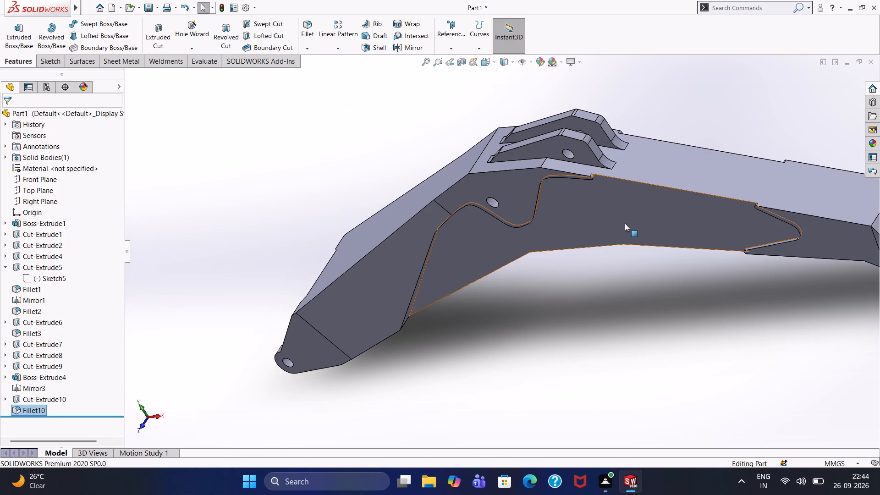
click(628, 218)
click(663, 190)
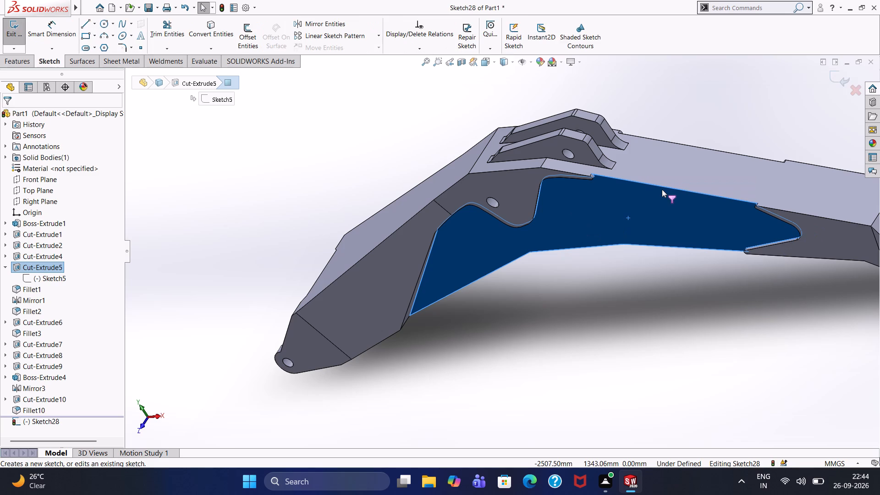
key(ctrl+8)
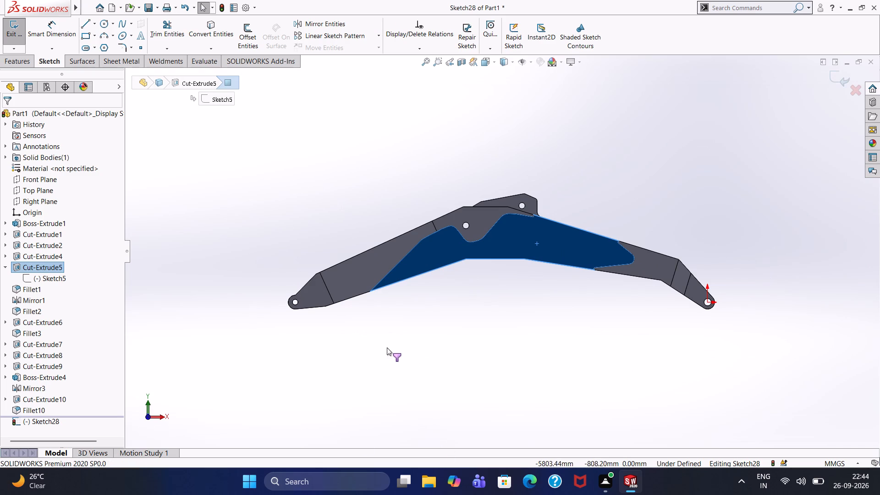
scroll(559, 250, down, 4)
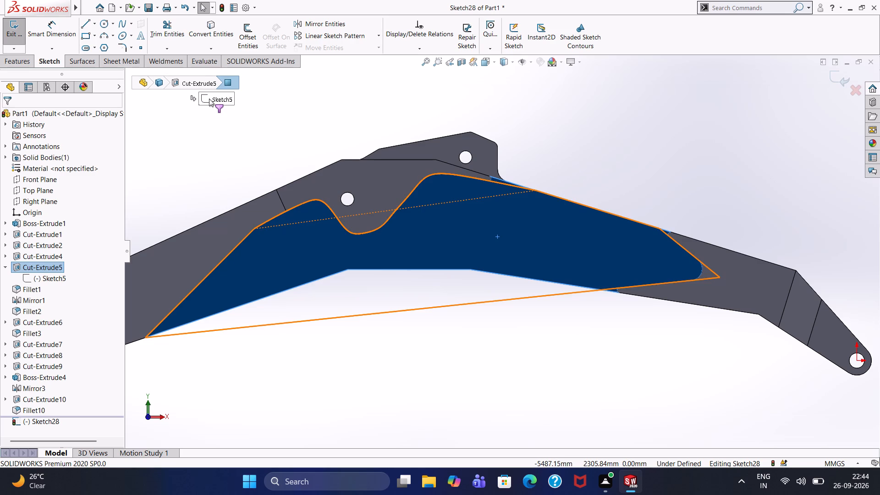
click(319, 121)
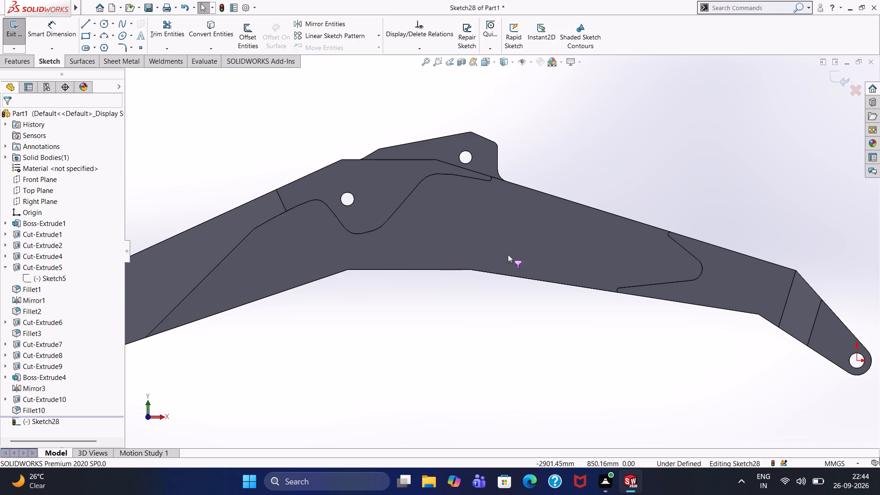
Sketch a downward-sloping construction line across the recessed face, between the curved cutout and its rounded end, as the text baseline.
click(87, 26)
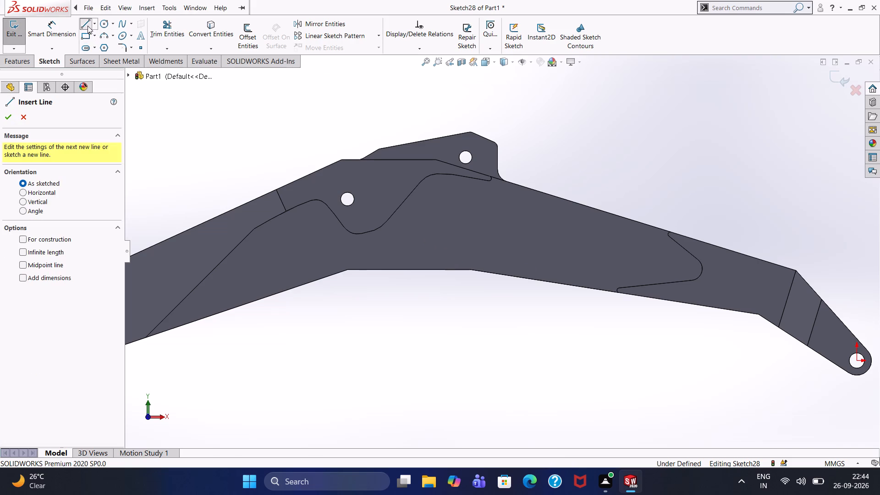
click(22, 240)
click(498, 236)
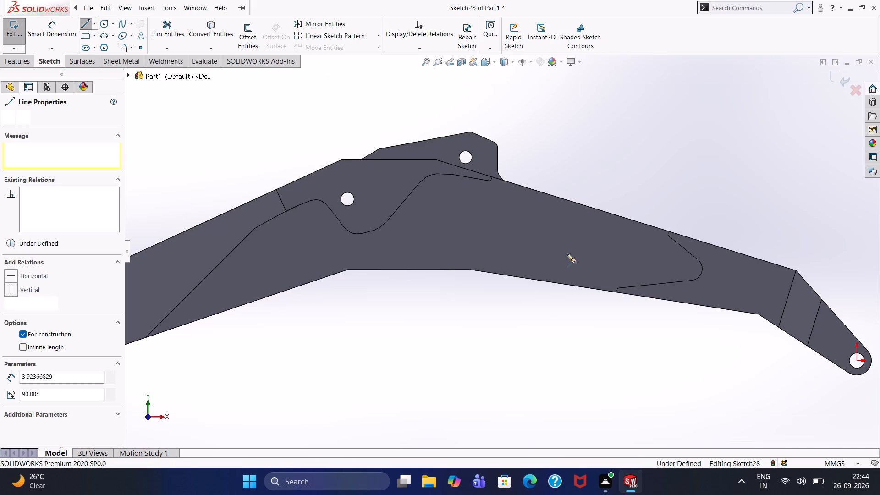
click(649, 275)
right_click(620, 154)
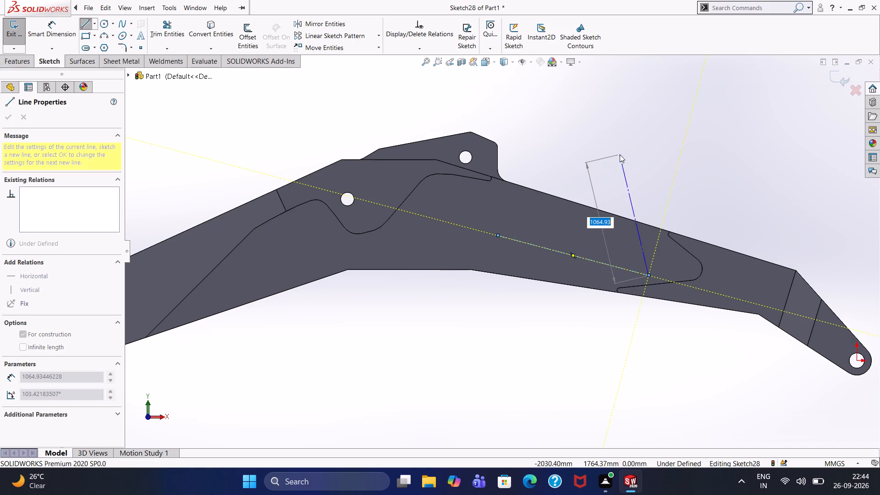
click(635, 167)
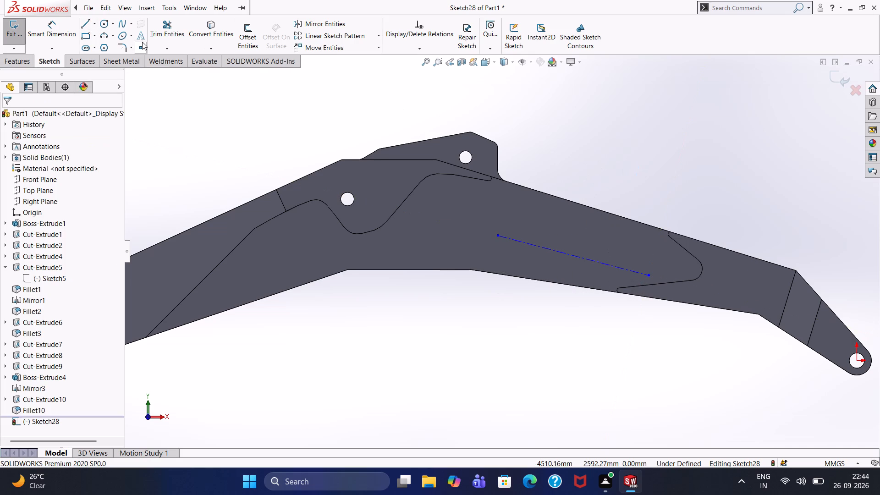
Start a sketch text reading BENZ with the document font turned off, and try to attach it to the construction line.
click(142, 40)
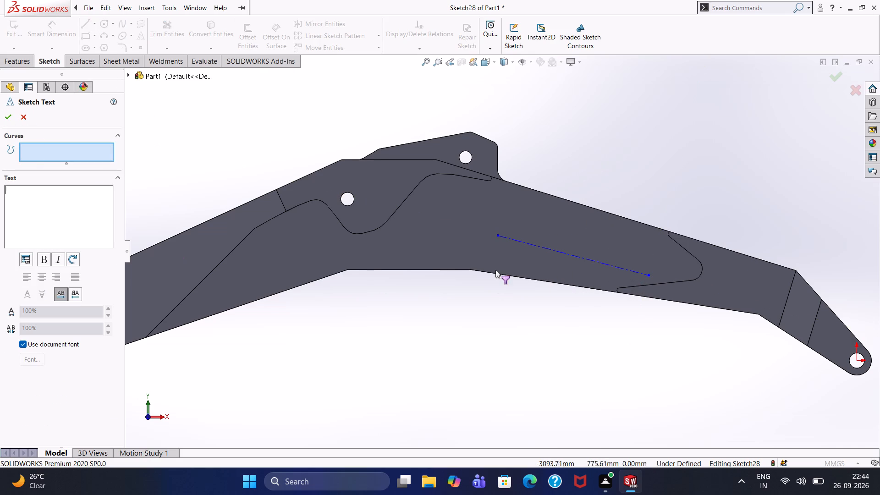
triple_click(524, 242)
triple_click(522, 242)
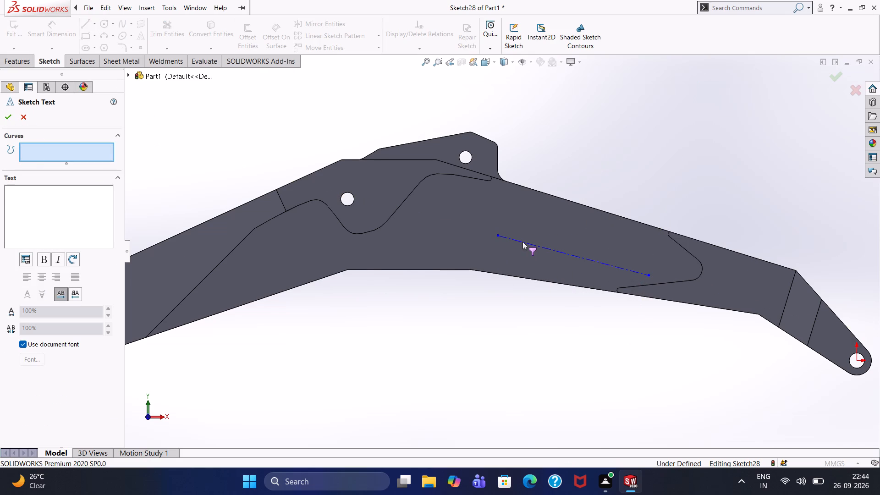
click(521, 242)
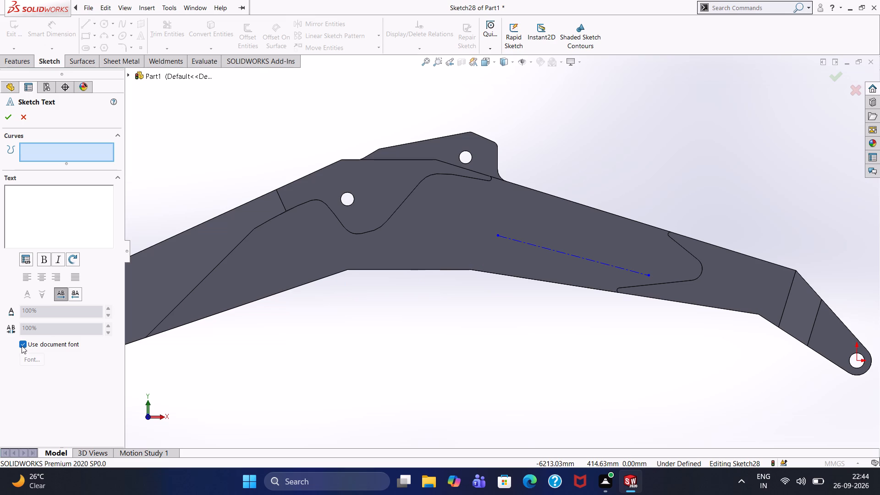
click(22, 346)
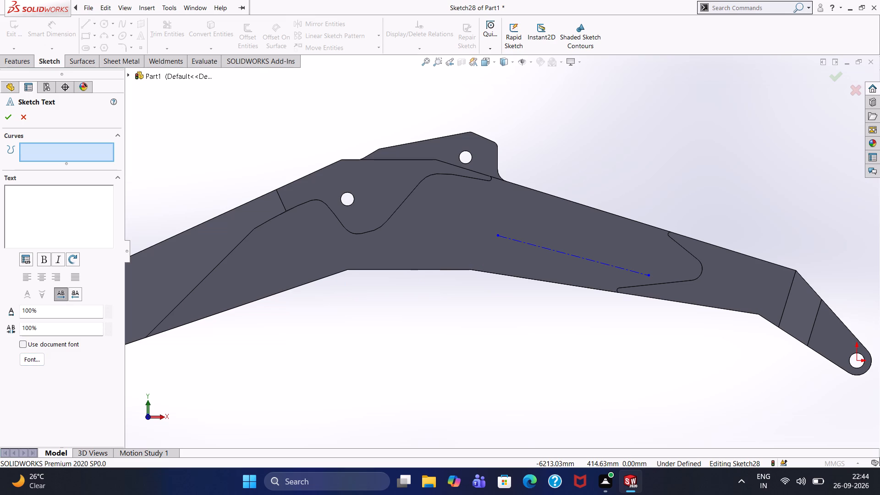
click(49, 223)
text(BENZ)
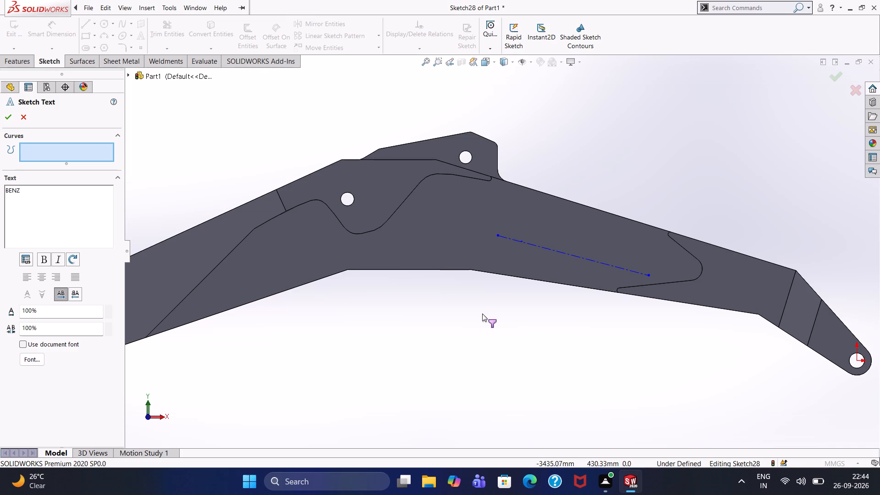
click(532, 244)
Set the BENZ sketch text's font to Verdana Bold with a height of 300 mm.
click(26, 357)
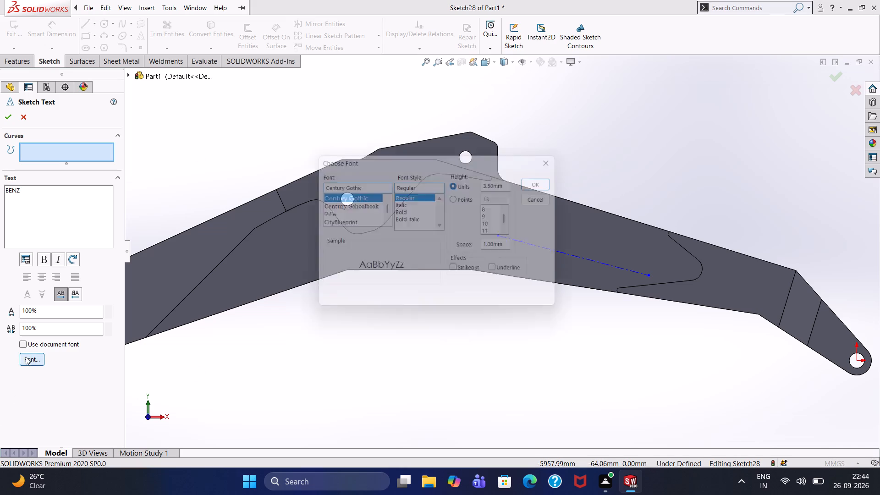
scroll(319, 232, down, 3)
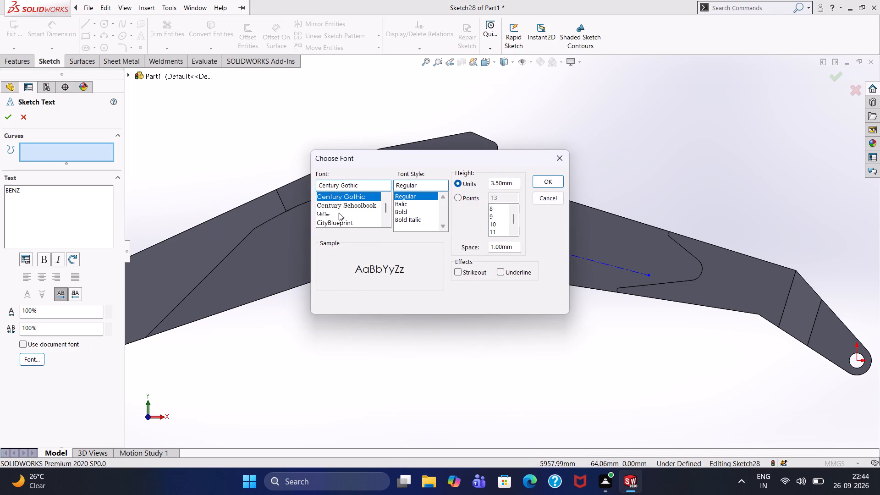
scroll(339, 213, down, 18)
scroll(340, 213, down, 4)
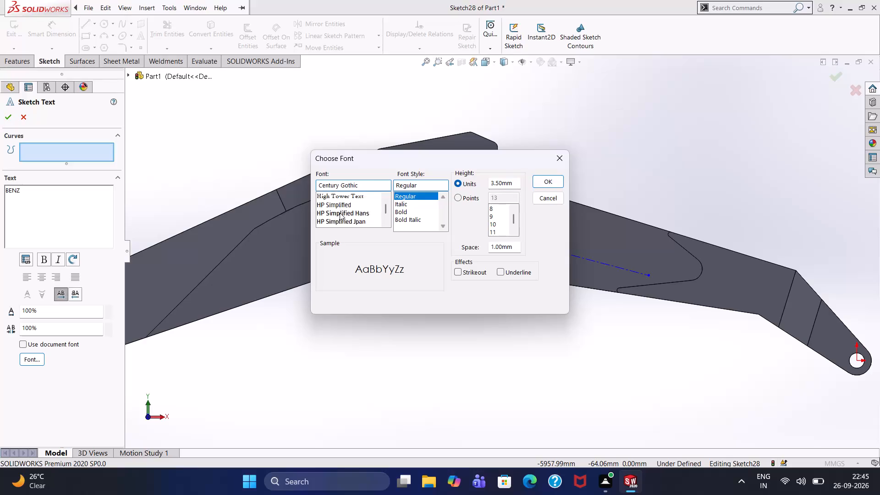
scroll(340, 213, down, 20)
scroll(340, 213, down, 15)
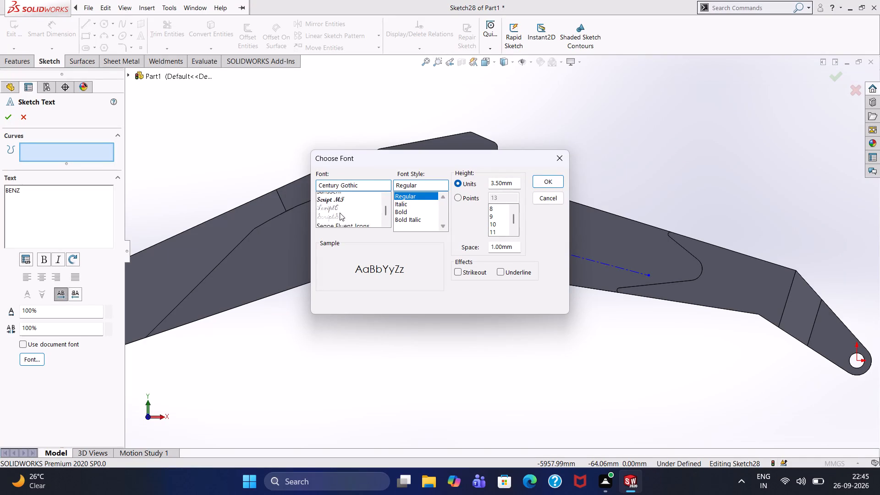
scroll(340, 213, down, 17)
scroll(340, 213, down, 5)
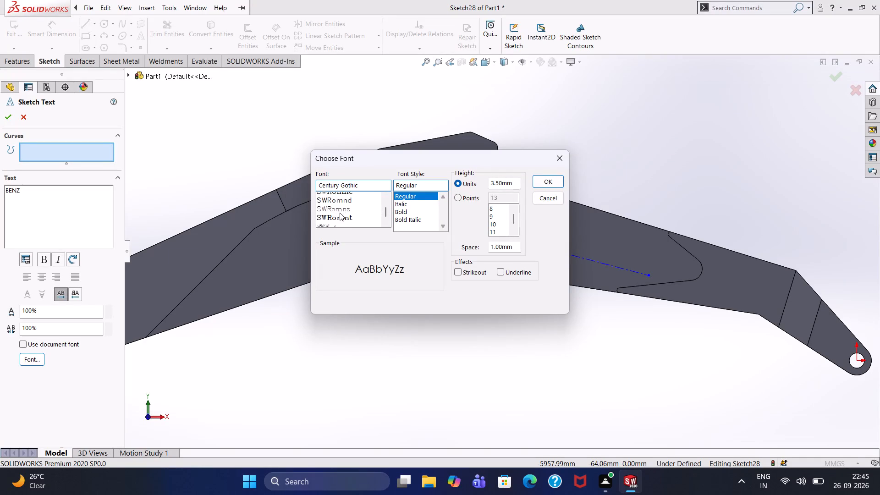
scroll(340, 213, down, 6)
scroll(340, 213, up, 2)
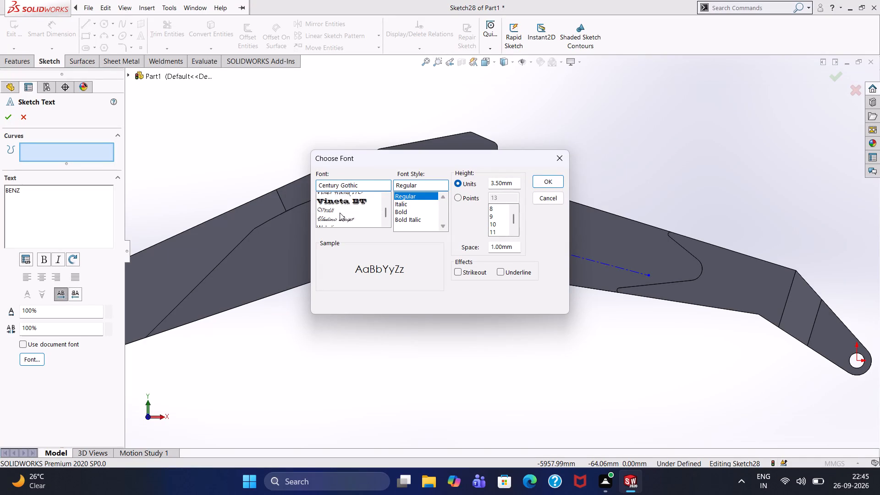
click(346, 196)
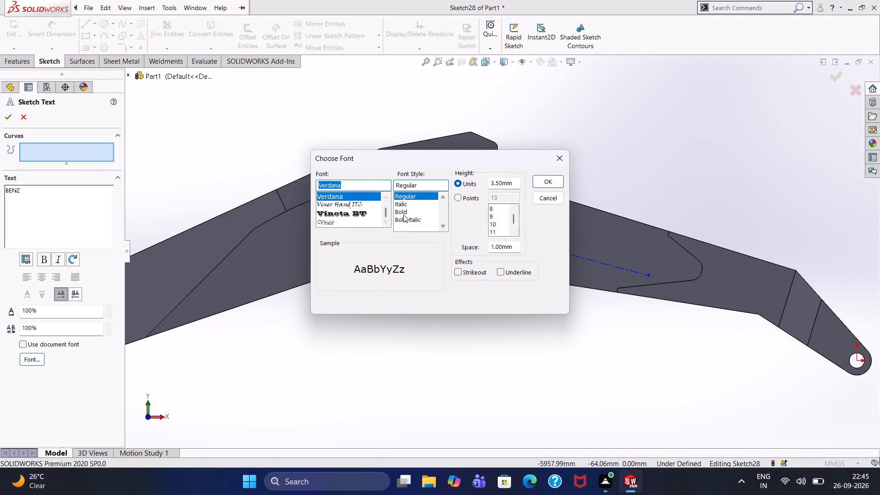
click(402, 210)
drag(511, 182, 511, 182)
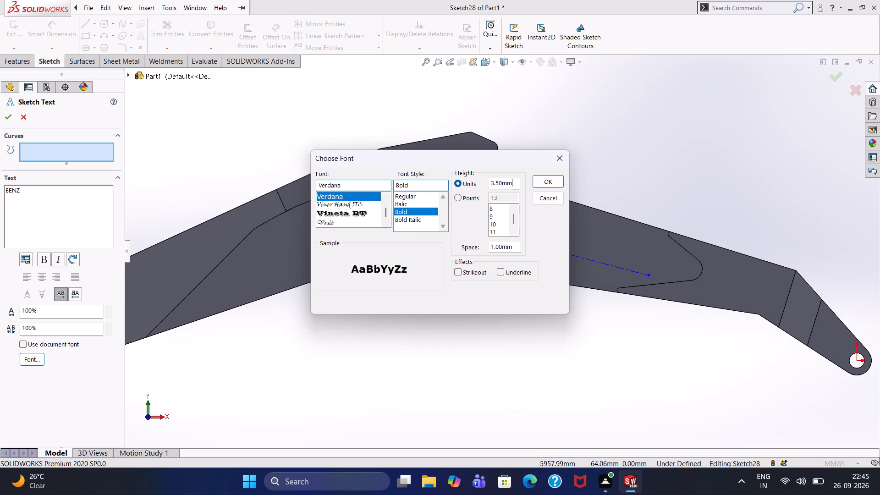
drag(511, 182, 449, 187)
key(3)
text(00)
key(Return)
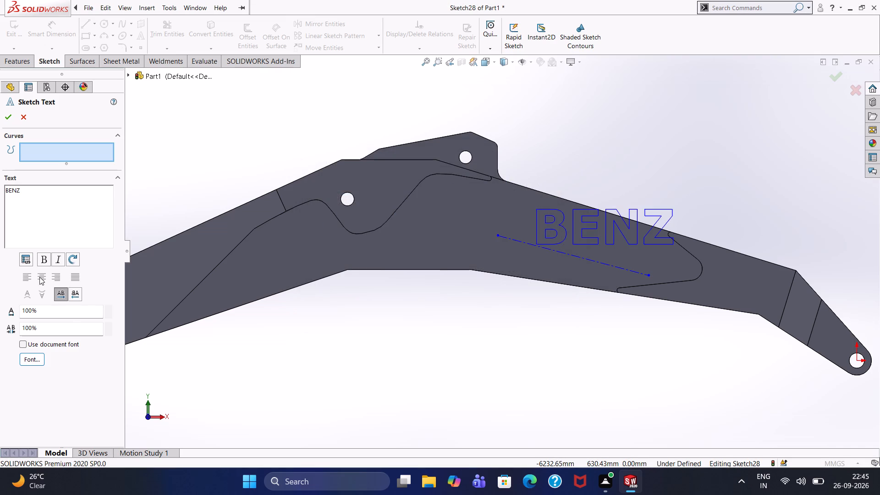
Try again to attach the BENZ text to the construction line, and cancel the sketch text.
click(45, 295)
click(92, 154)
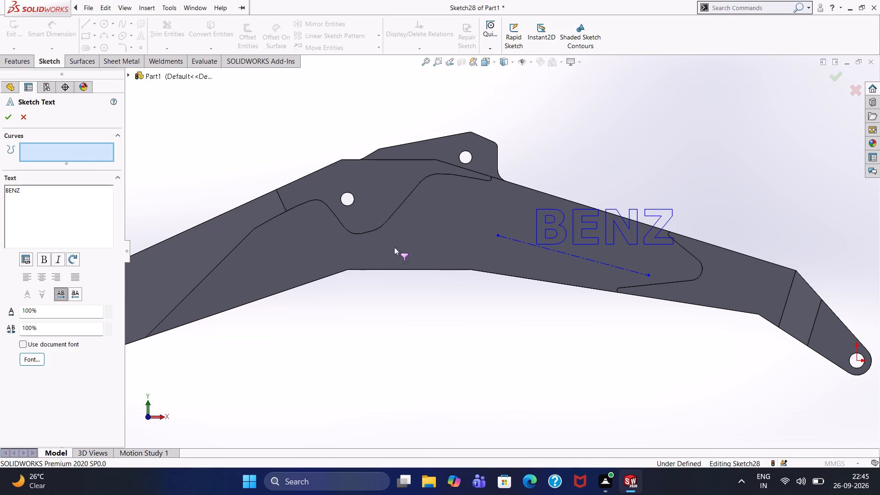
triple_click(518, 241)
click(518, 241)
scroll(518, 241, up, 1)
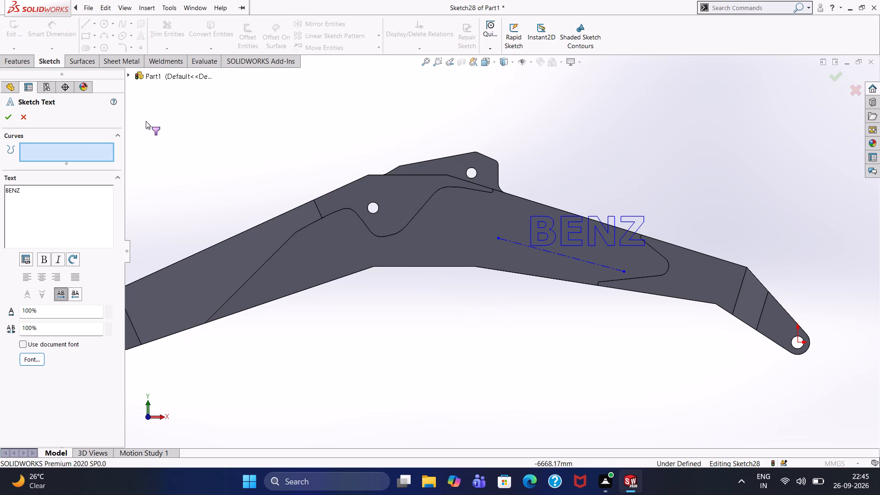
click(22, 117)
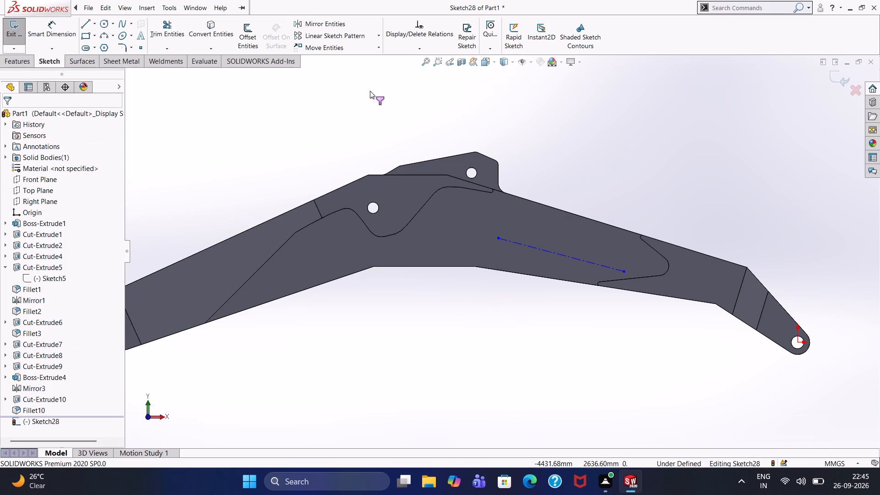
Undo the construction line and the lettering sketch on the recessed side face.
click(533, 248)
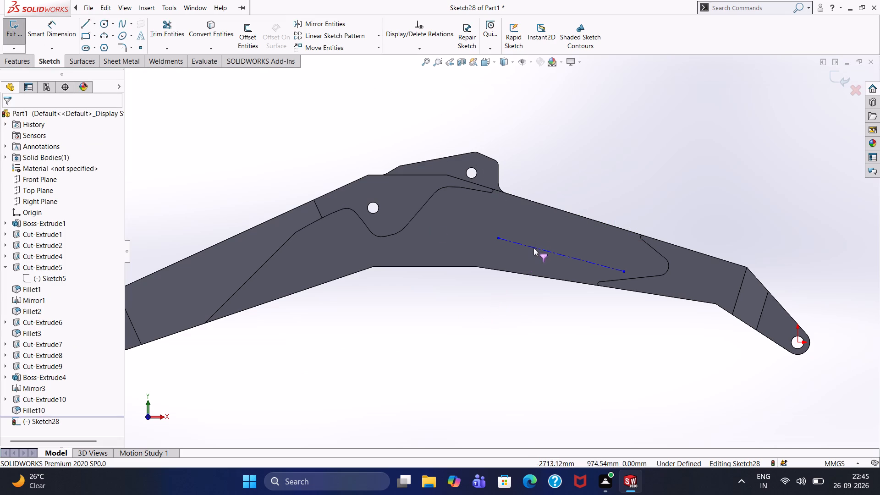
key(ctrl+z)
key(ctrl+z)
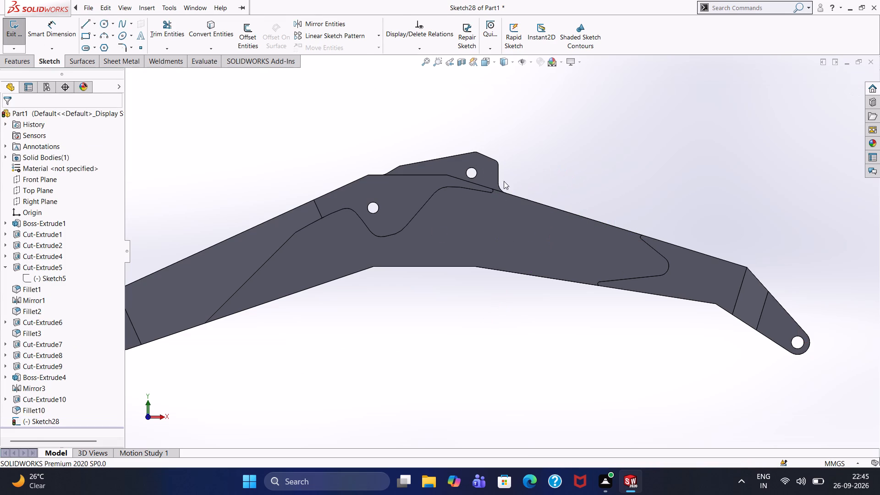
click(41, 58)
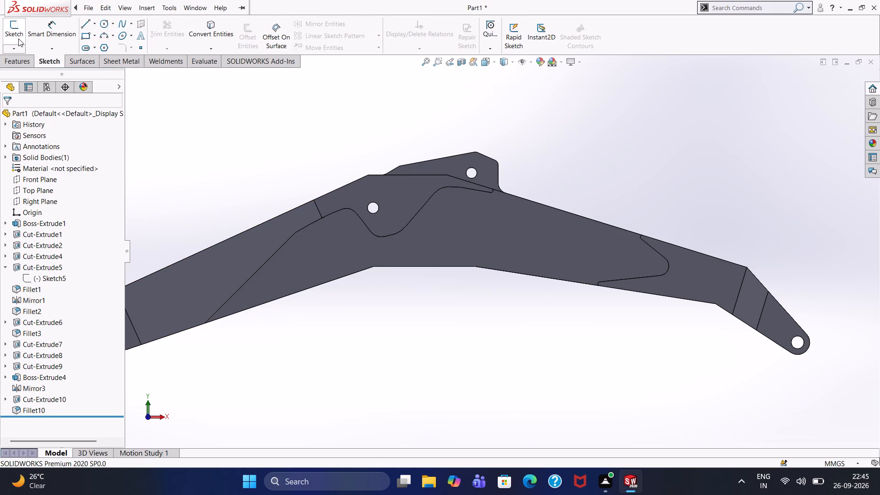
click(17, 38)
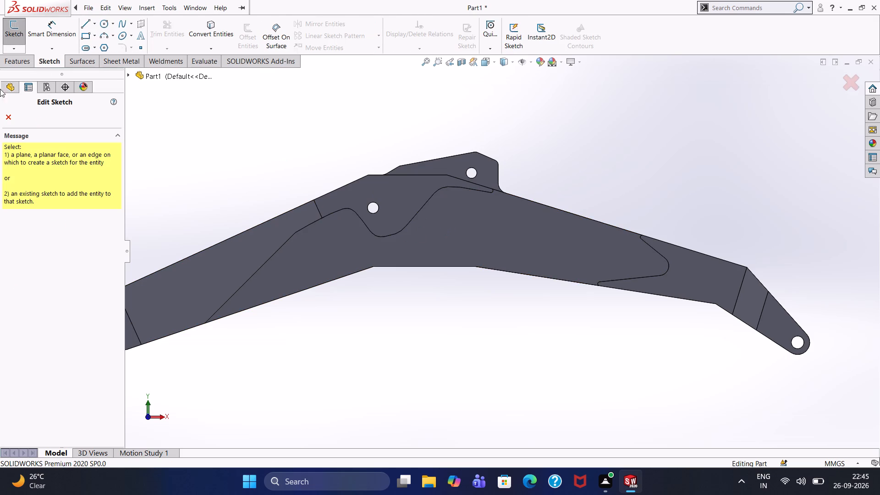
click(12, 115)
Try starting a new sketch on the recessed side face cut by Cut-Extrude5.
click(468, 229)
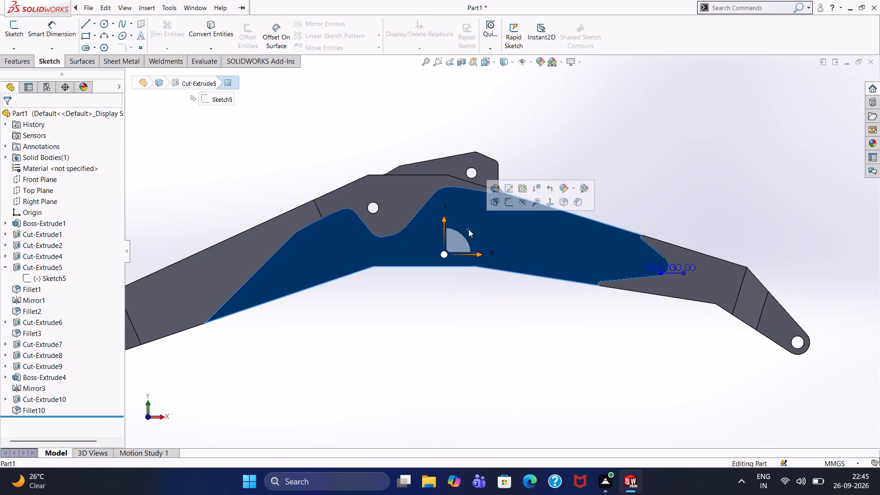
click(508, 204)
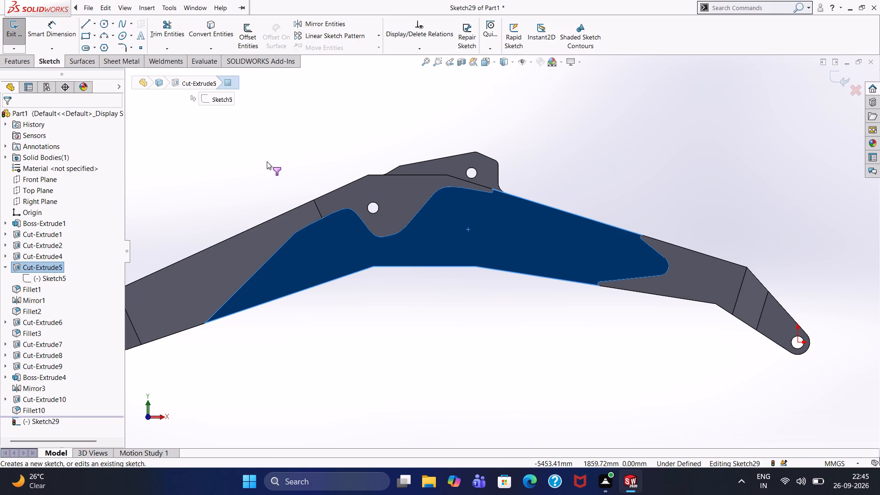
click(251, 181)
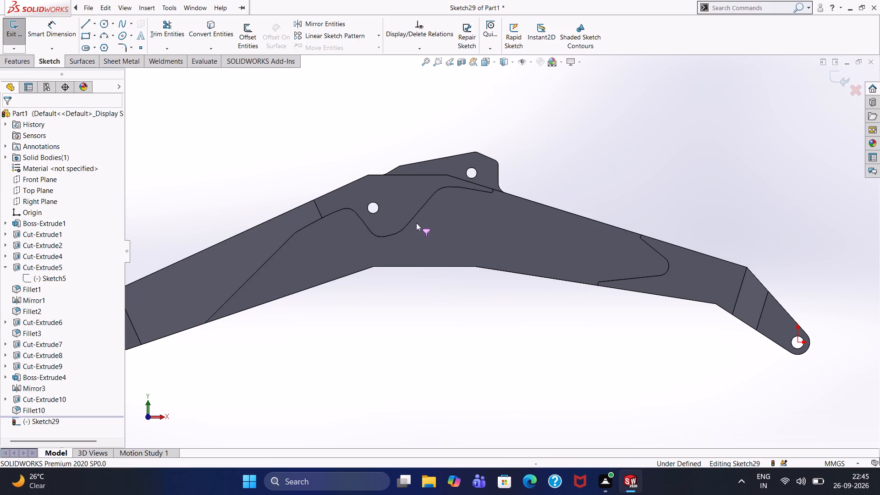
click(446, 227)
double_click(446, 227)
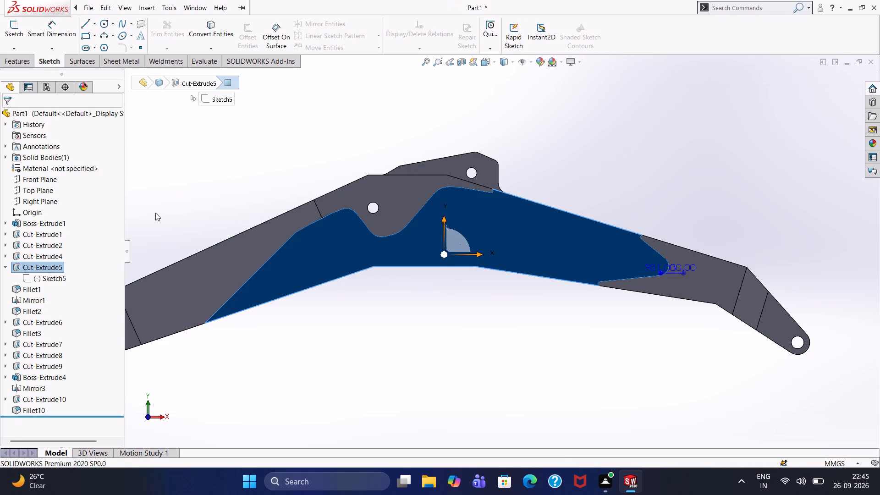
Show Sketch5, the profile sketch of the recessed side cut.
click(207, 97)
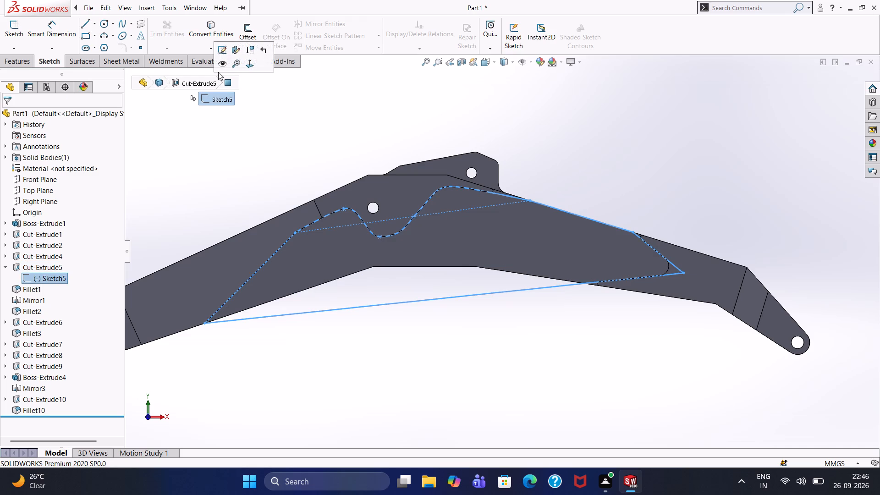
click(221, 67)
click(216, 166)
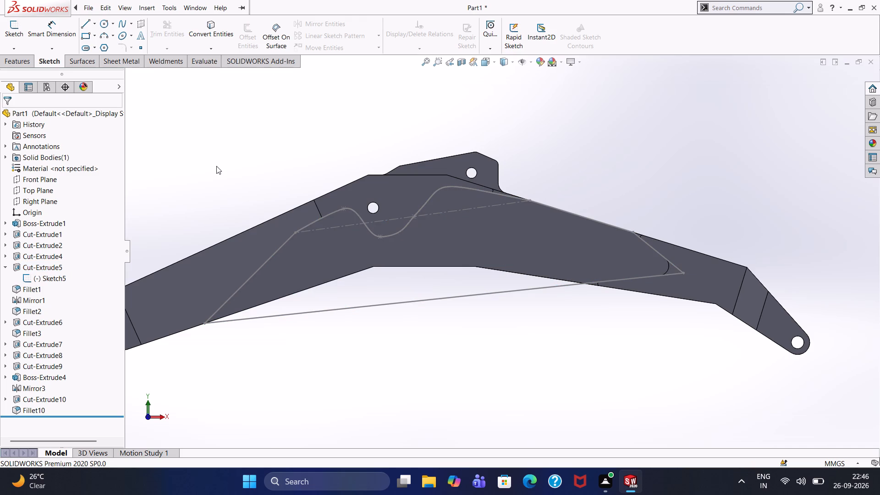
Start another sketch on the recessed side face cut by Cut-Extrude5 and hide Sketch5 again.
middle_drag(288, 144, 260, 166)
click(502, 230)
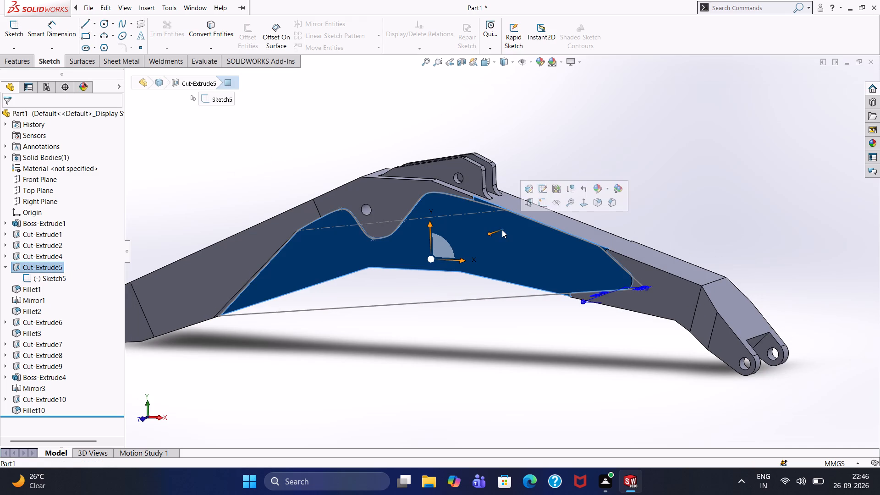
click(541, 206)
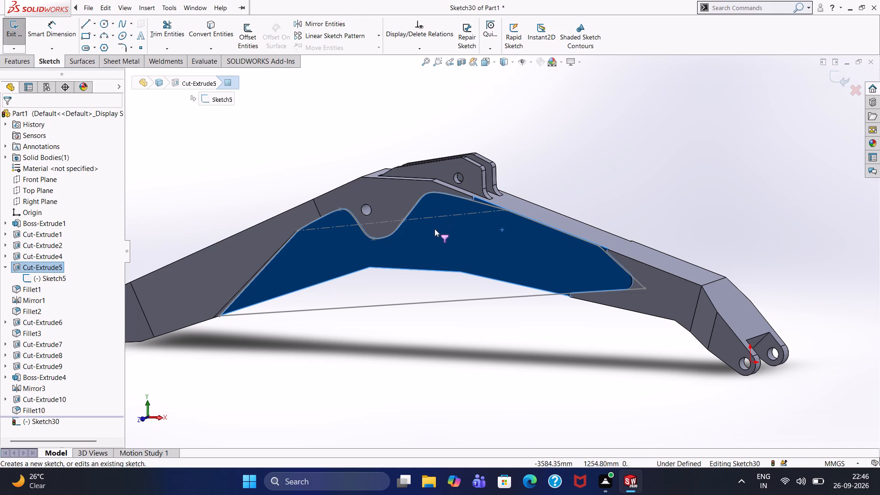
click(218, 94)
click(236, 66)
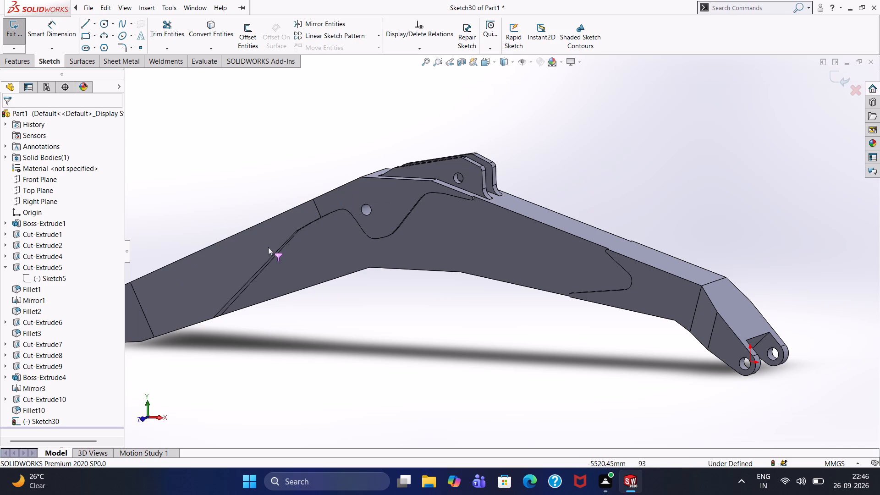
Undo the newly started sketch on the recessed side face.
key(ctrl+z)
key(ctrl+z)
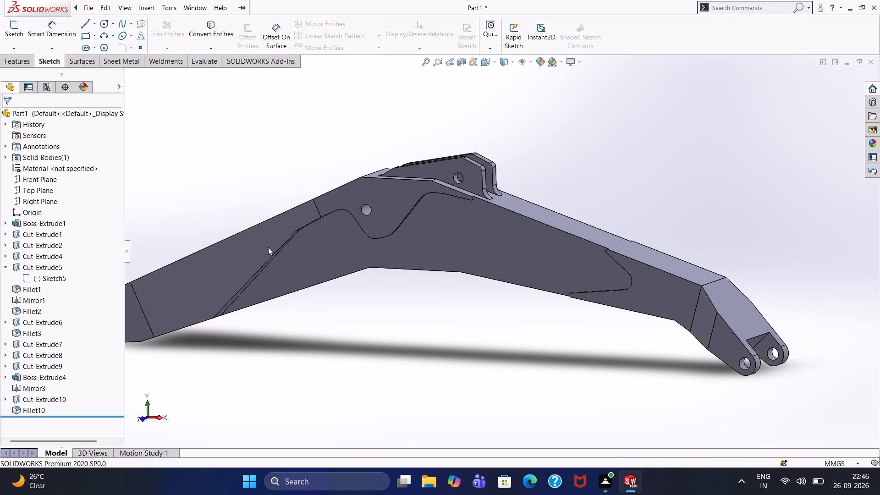
Undo the top bracket lug fillets and the pin hole cut, back to the hole's sketch.
key(ctrl+z)
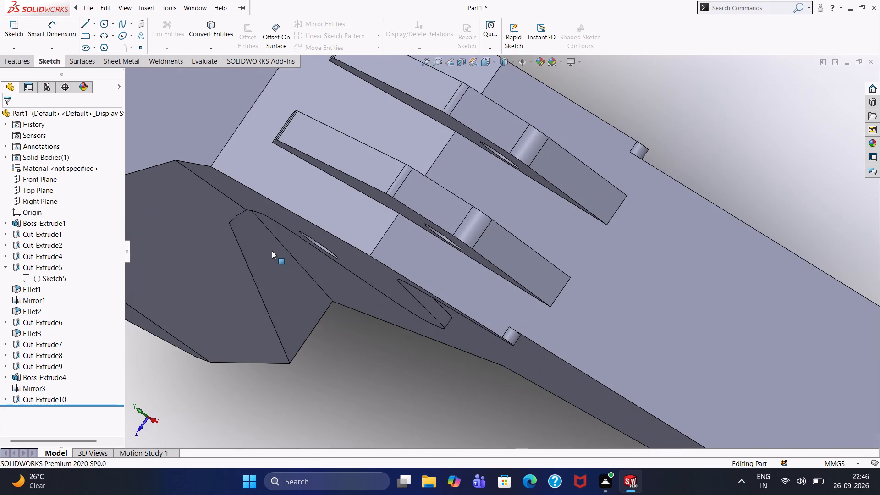
key(ctrl+z)
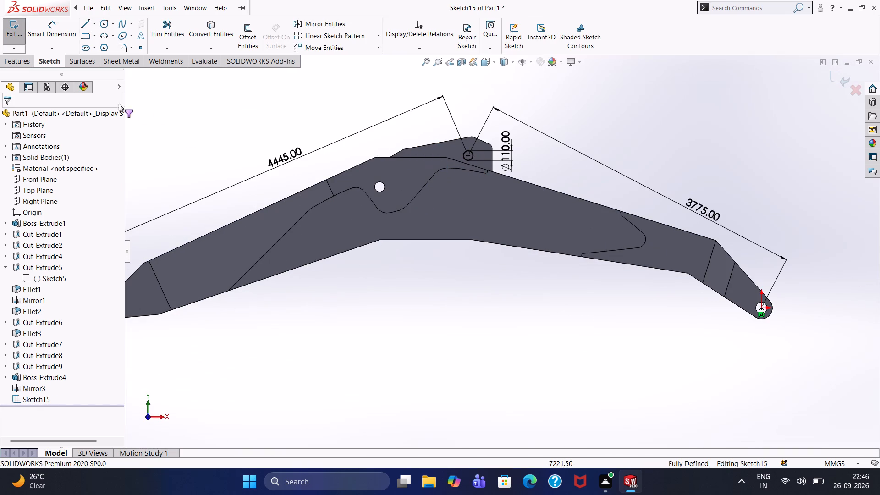
Extrude-cut the 110 mm circle in the top bracket lugs with the Through All end condition.
click(15, 62)
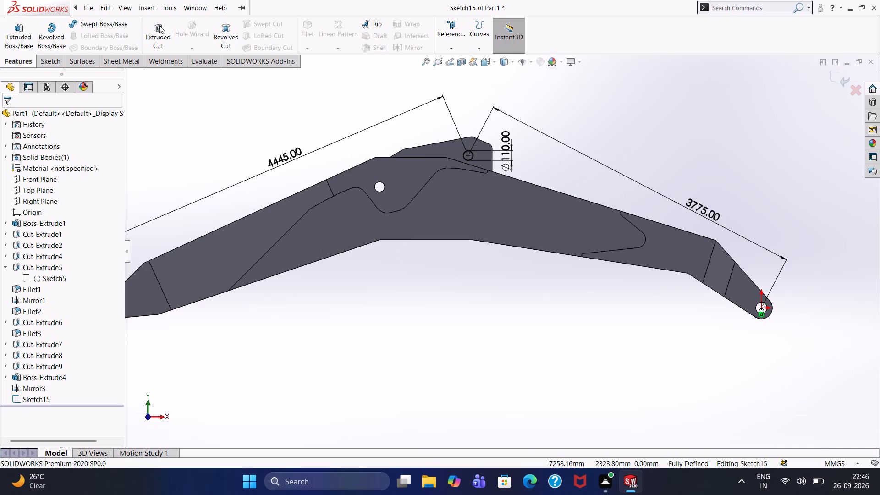
click(159, 25)
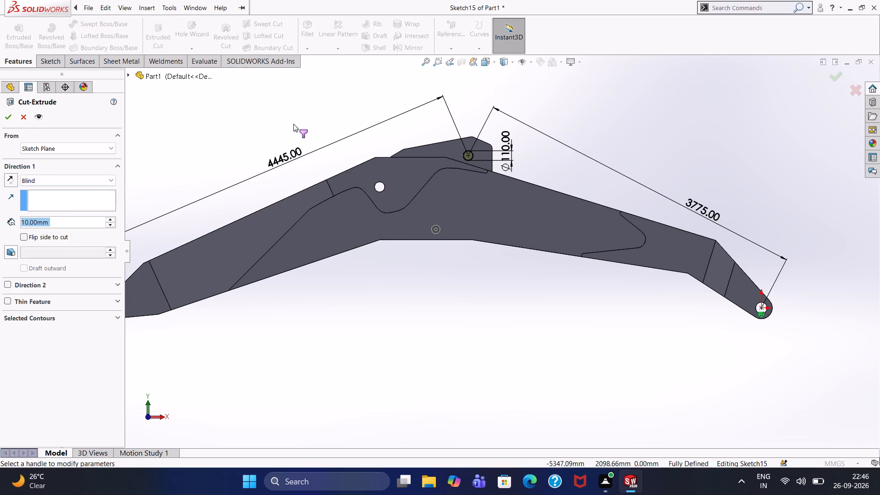
click(48, 180)
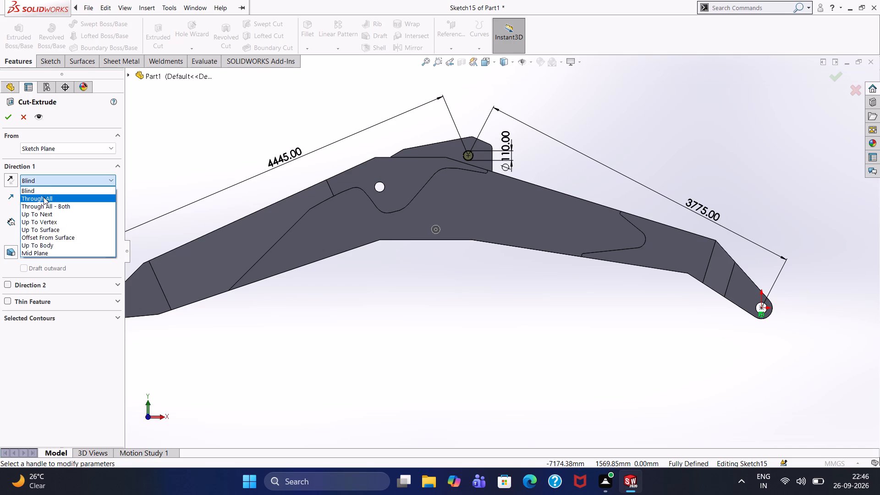
click(44, 197)
click(4, 120)
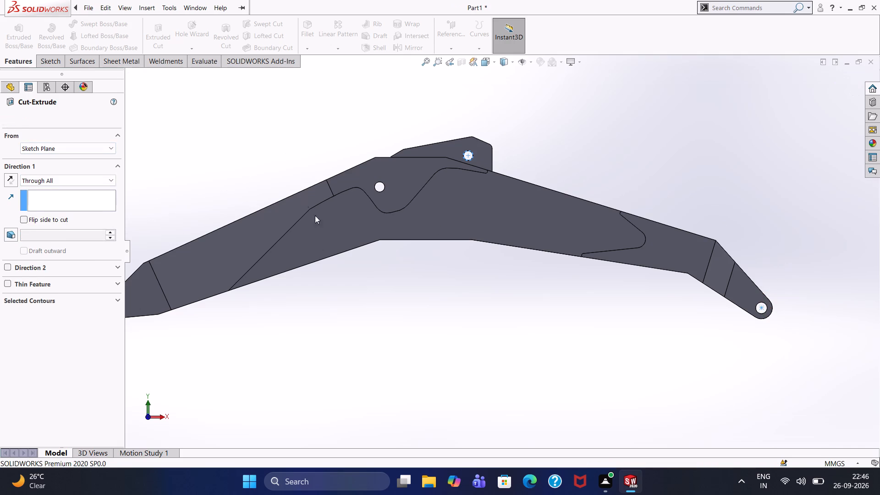
Finish the pin hole cut and fillet the four end edges where the top bracket lugs meet the boom with a 110 mm radius.
click(452, 295)
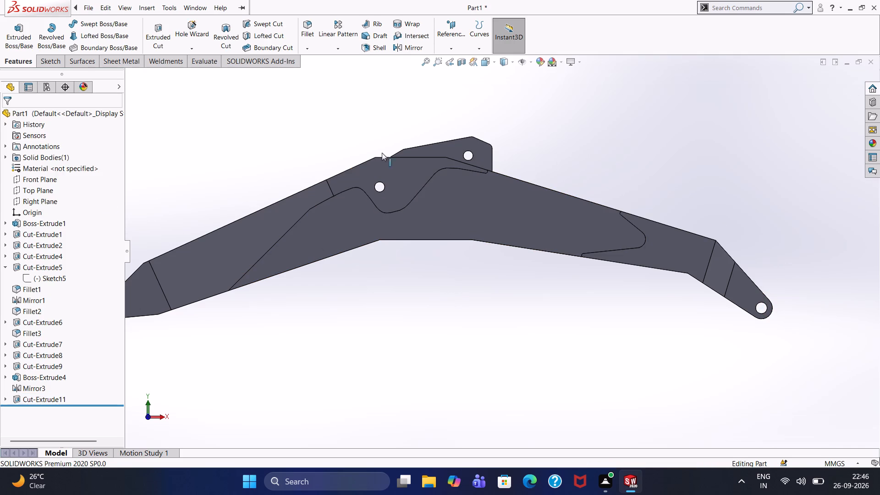
click(308, 33)
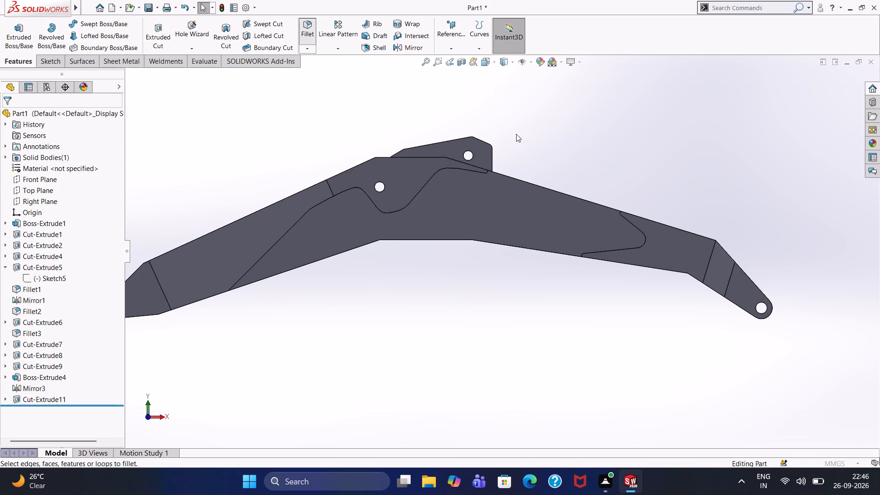
middle_drag(525, 142, 471, 194)
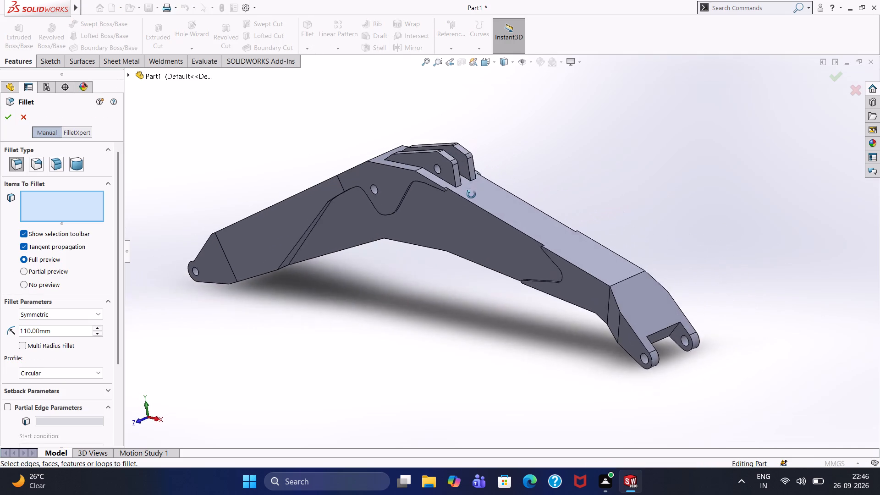
middle_drag(471, 194, 461, 201)
scroll(456, 200, down, 1)
scroll(450, 197, up, 5)
scroll(482, 216, down, 12)
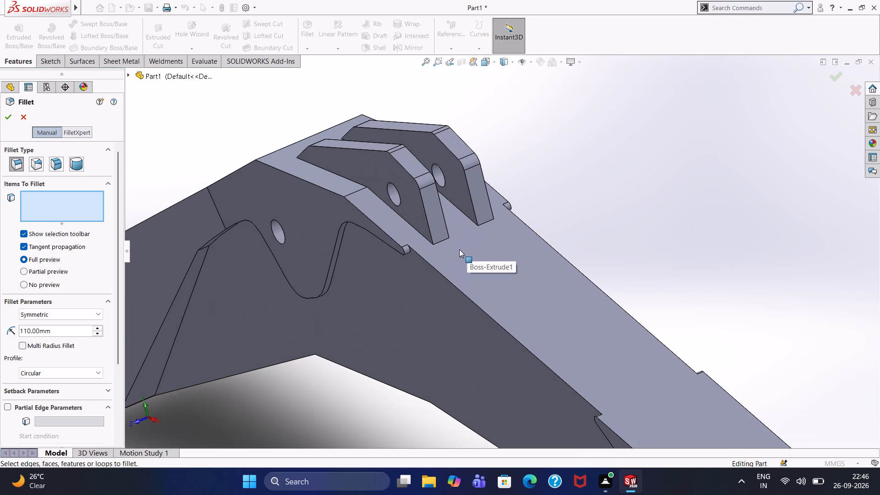
scroll(460, 249, down, 3)
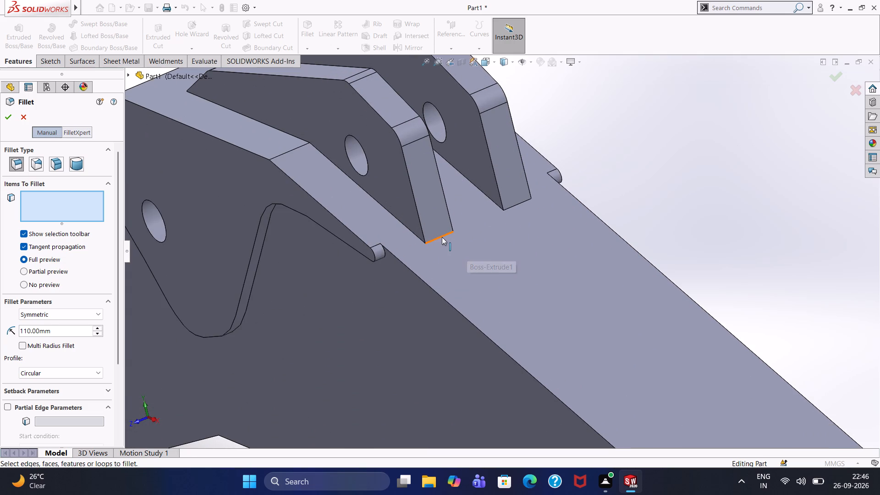
click(442, 236)
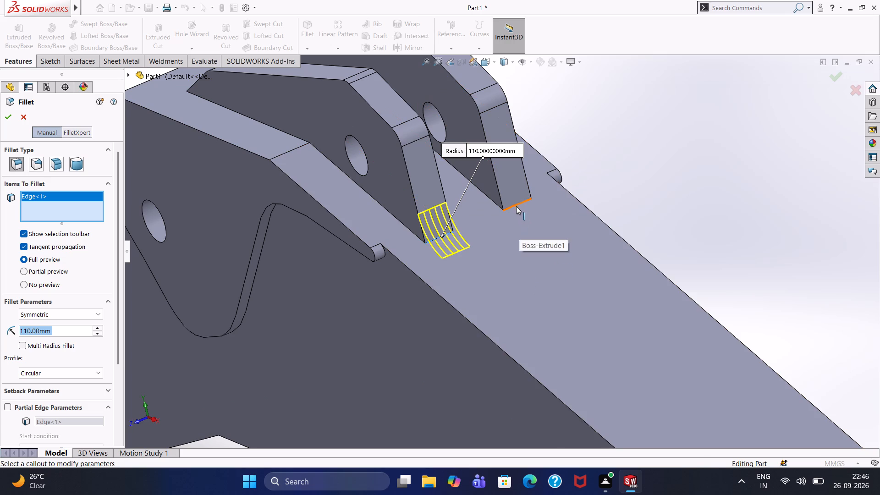
click(516, 206)
scroll(279, 102, up, 1)
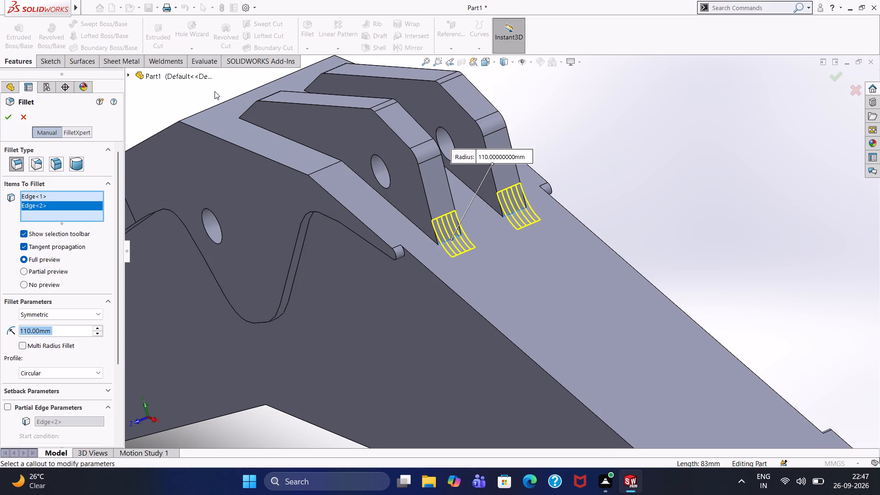
middle_drag(214, 91, 267, 131)
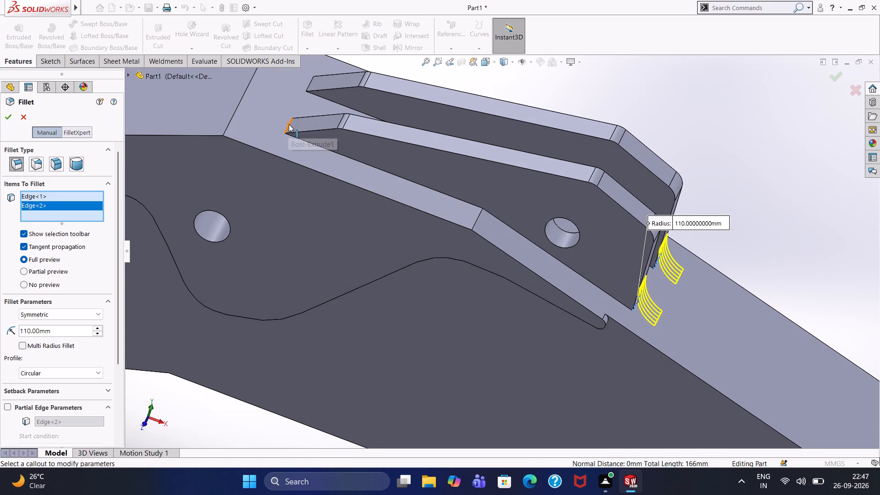
click(289, 124)
click(310, 84)
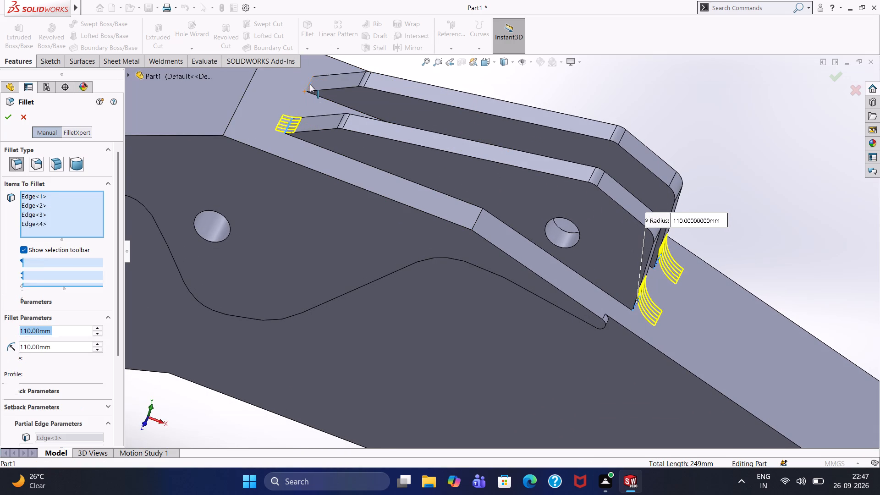
click(10, 119)
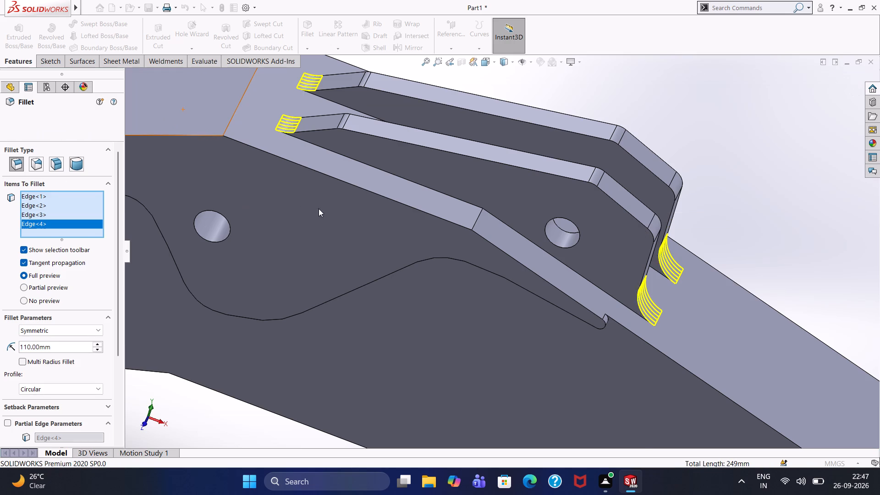
Start a sketch on the recessed side face cut by Cut-Extrude5 and draw a sloping centerline about 1384 mm long along the boom's front section.
scroll(342, 215, up, 4)
scroll(434, 308, up, 2)
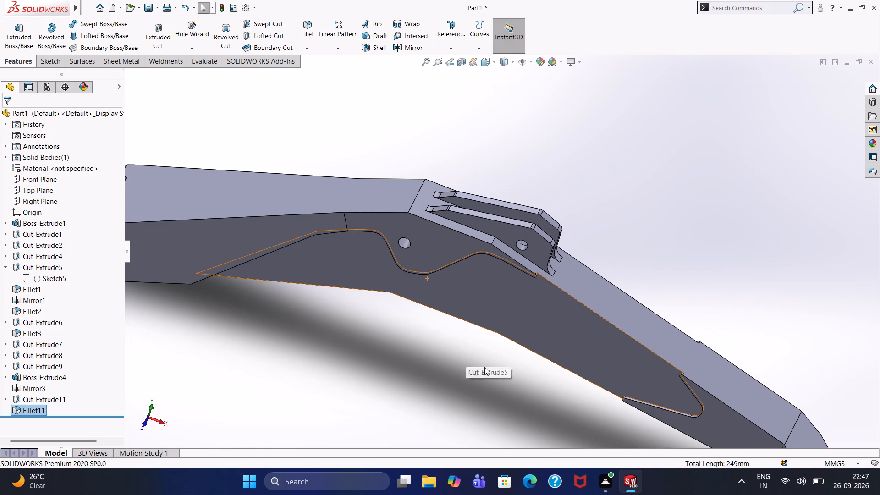
scroll(484, 367, up, 6)
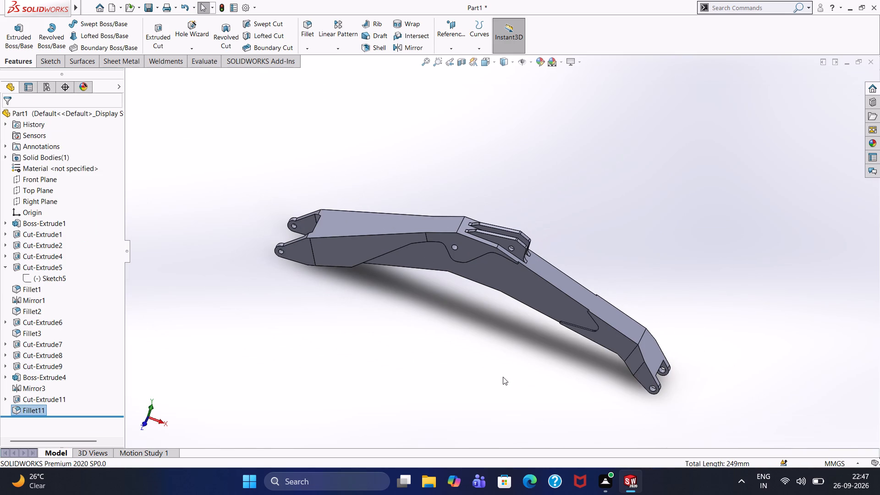
click(533, 291)
click(572, 260)
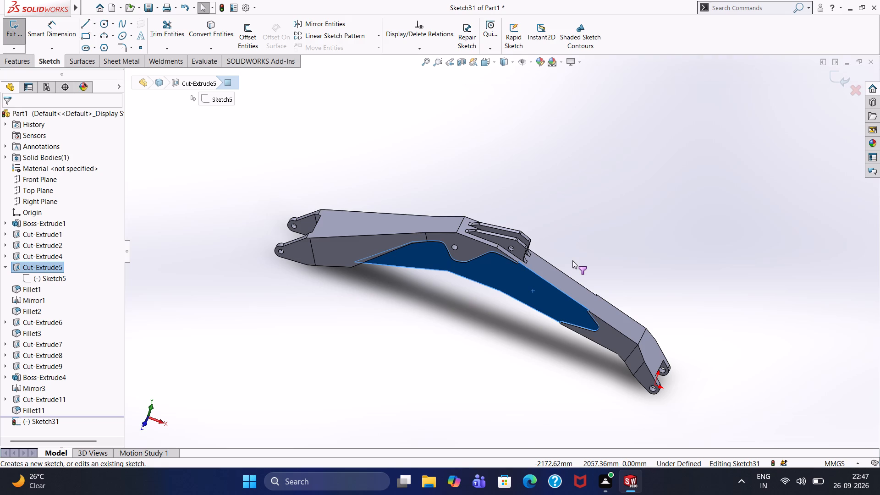
key(ctrl+8)
click(494, 290)
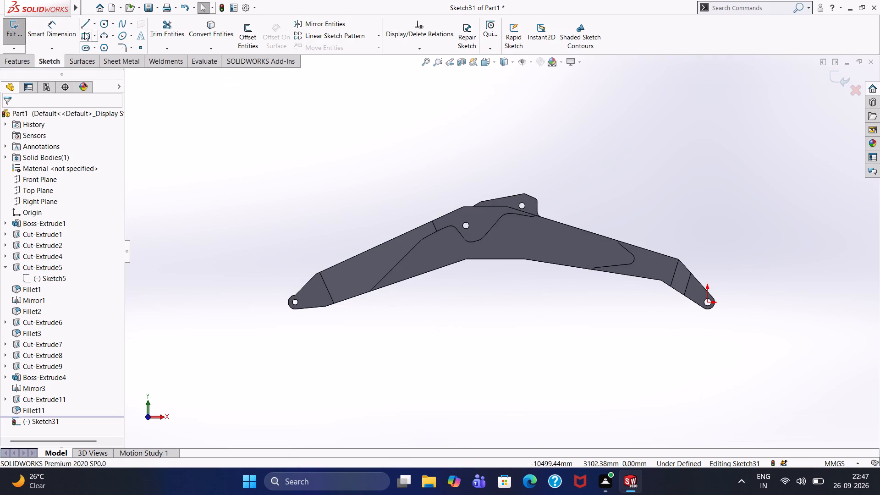
click(94, 23)
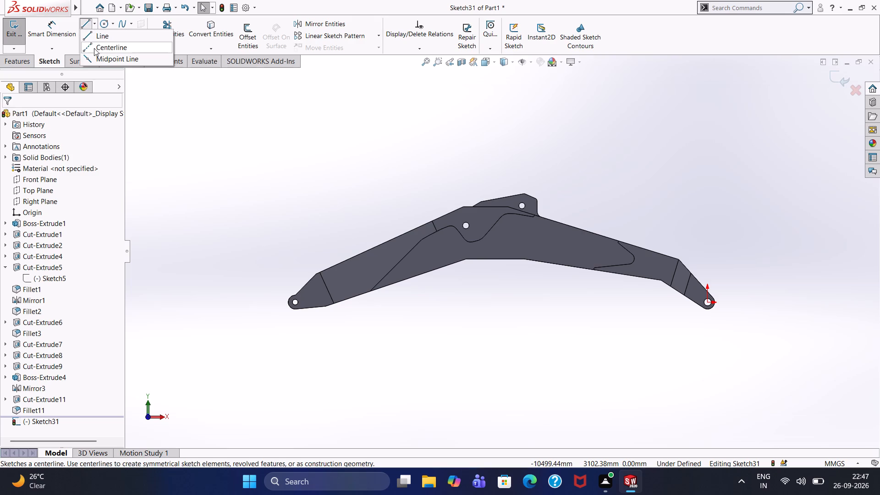
click(95, 51)
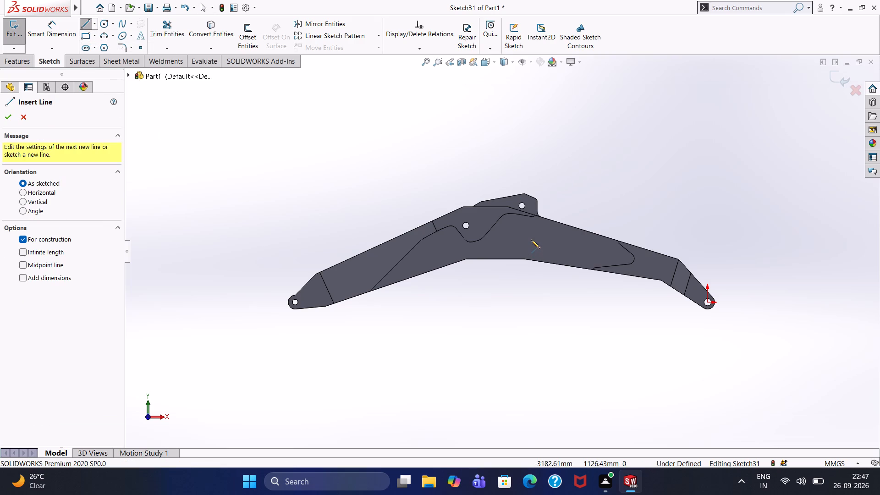
click(531, 240)
click(605, 259)
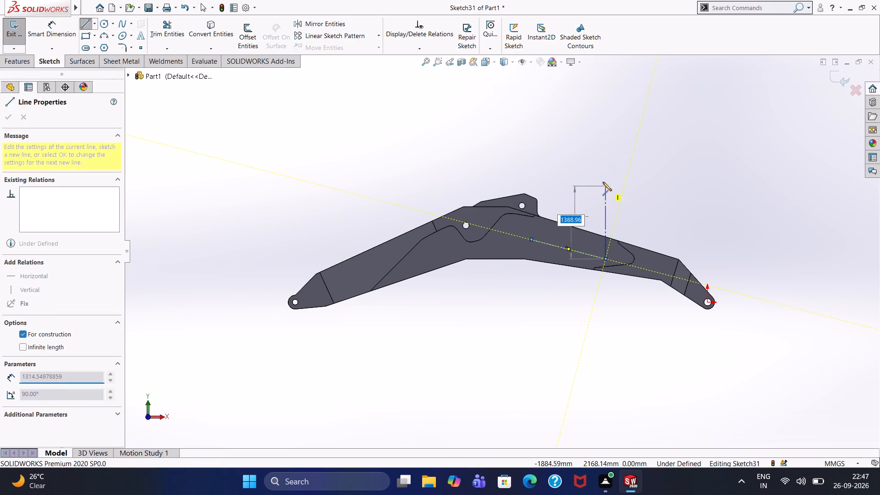
right_click(602, 182)
click(607, 187)
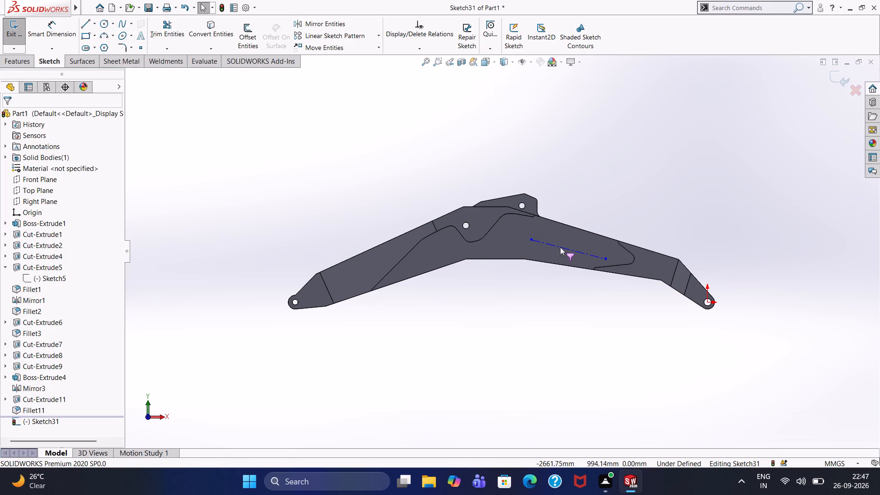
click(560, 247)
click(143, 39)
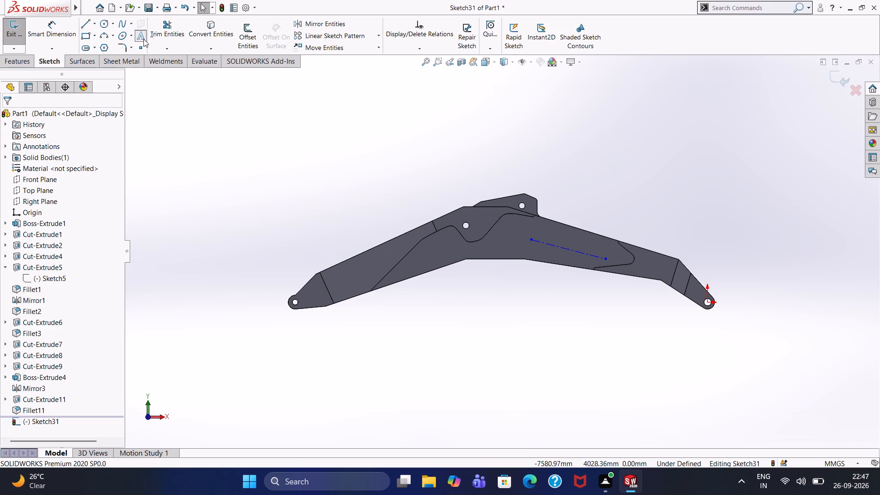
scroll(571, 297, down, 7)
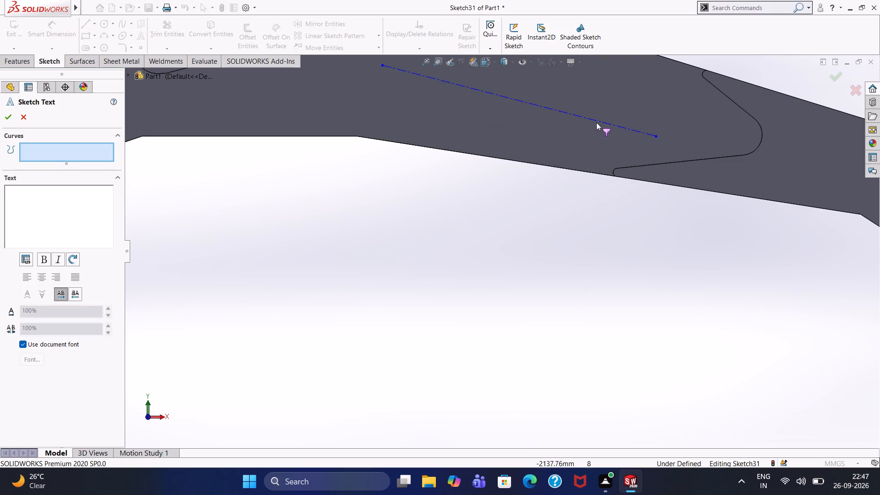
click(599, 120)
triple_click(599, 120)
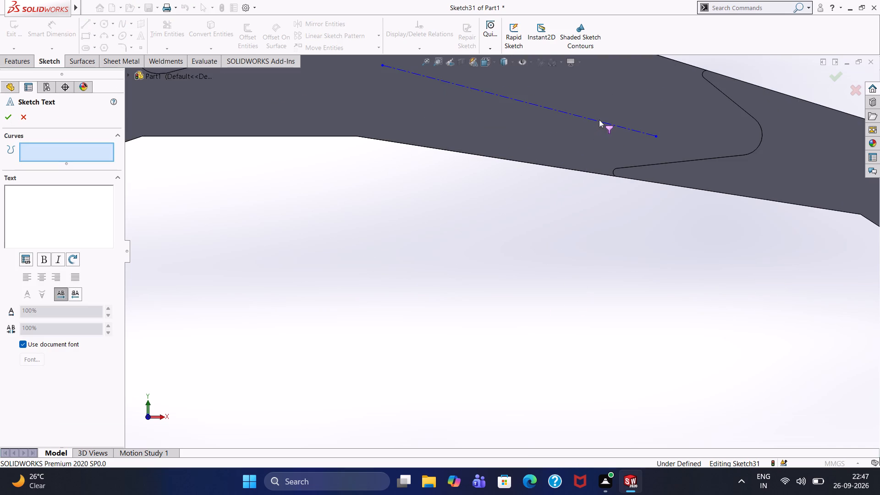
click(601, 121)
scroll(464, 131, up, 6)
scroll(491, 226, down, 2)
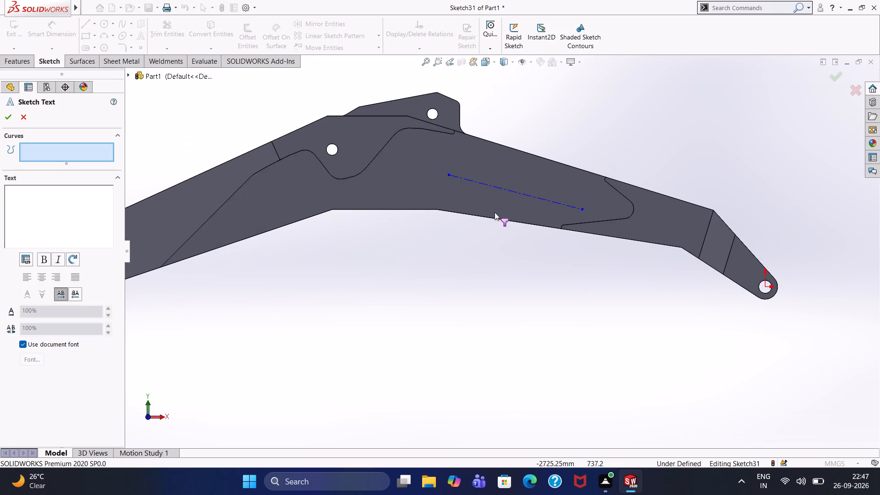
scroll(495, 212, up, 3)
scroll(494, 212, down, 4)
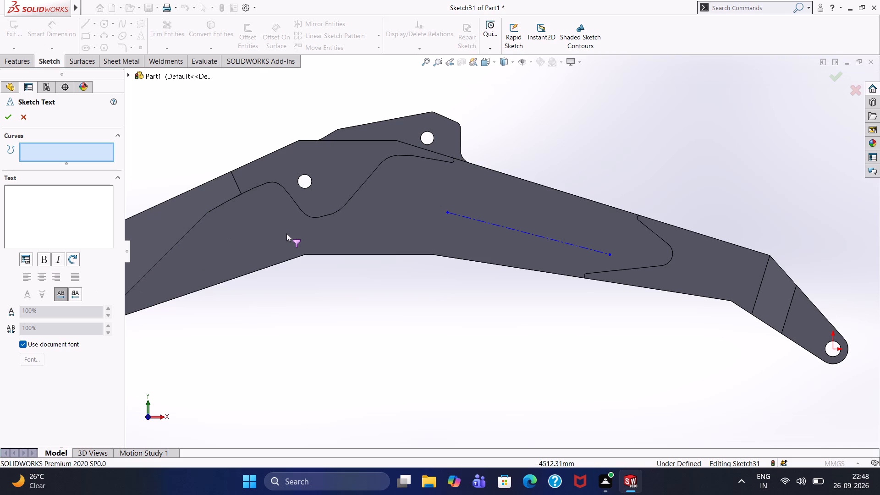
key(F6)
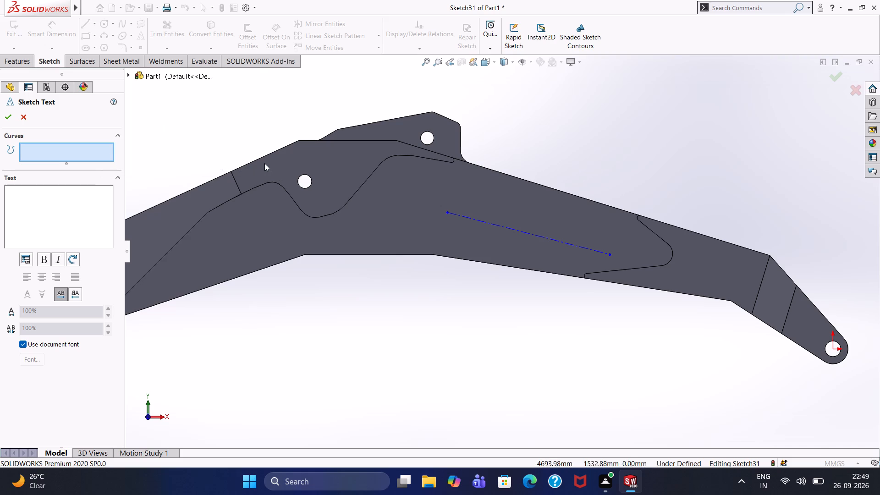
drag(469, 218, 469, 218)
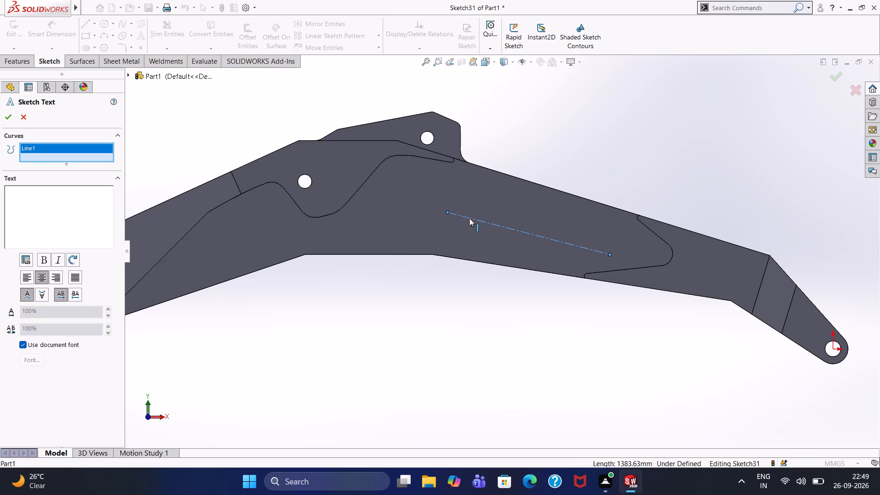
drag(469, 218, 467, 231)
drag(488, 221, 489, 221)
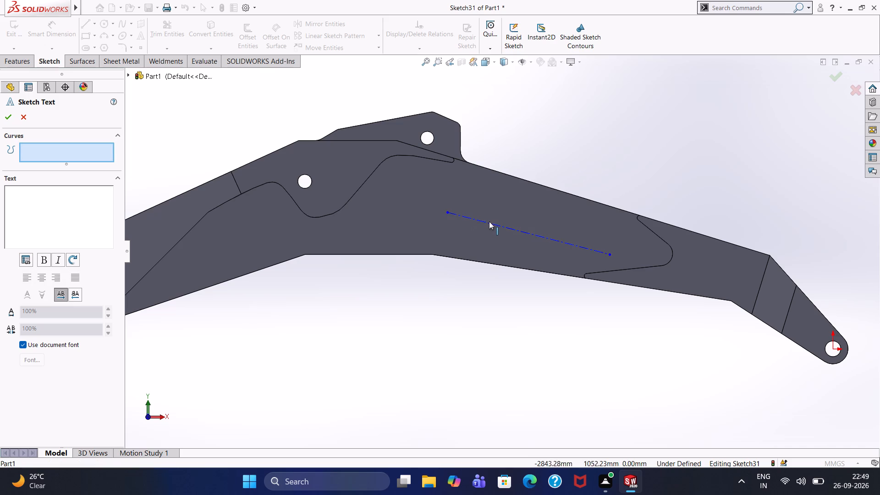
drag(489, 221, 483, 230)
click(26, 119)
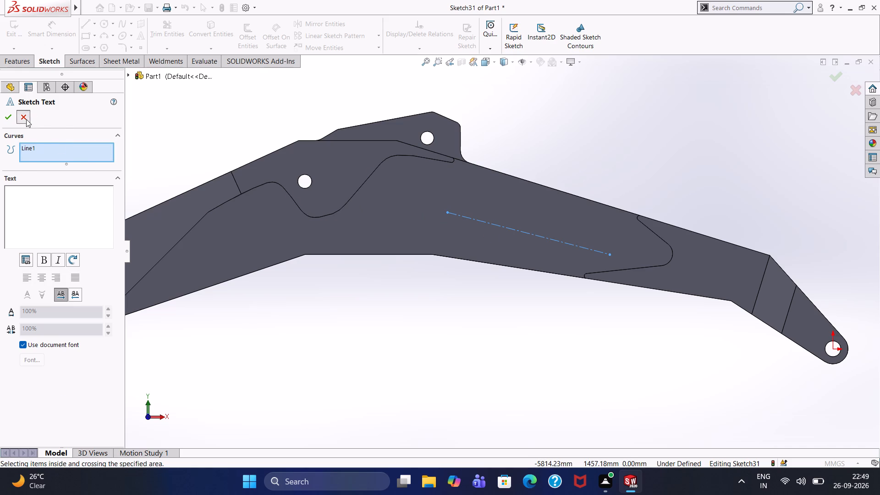
Move the sloping centerline slightly lower on the recessed side face, toward the boom's bottom edge.
drag(499, 227, 493, 234)
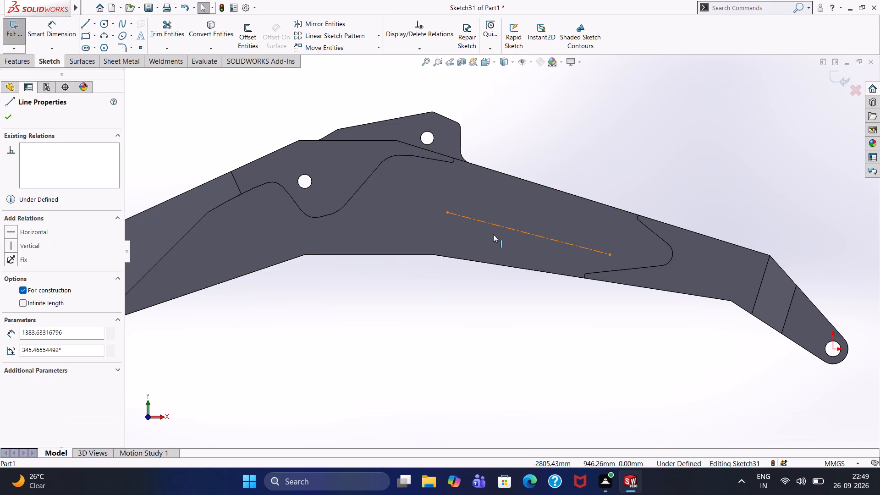
drag(493, 234, 486, 232)
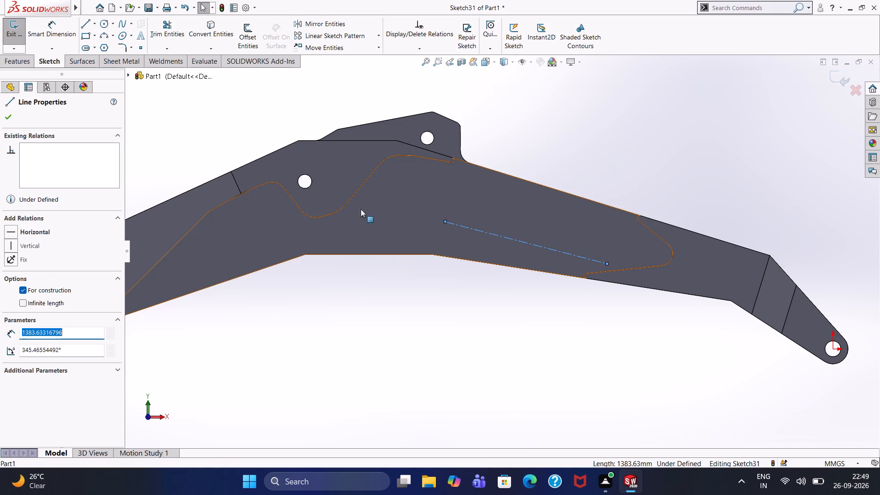
click(12, 118)
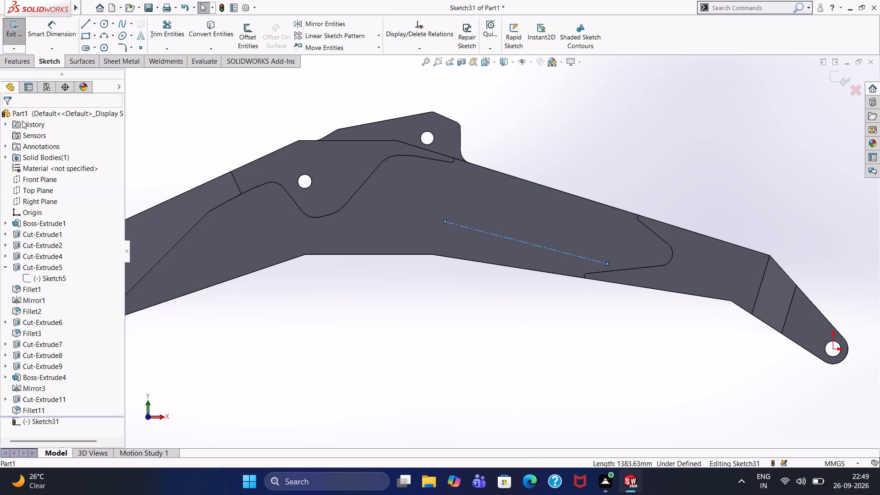
Add the sketch text BENZ along the sloping centerline on the boom's recessed side face.
click(142, 39)
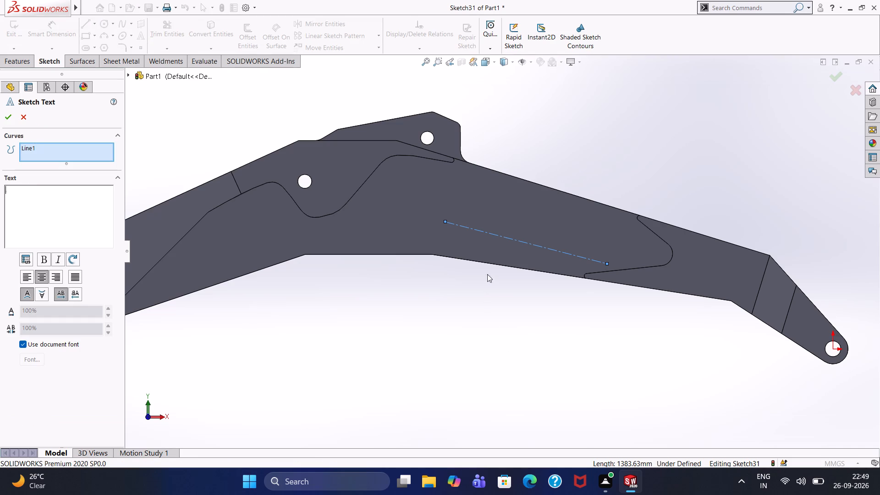
click(502, 236)
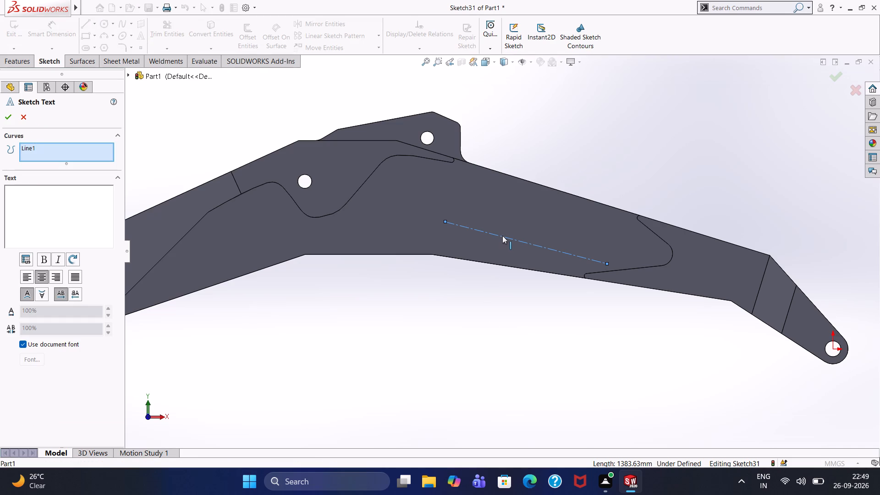
click(500, 235)
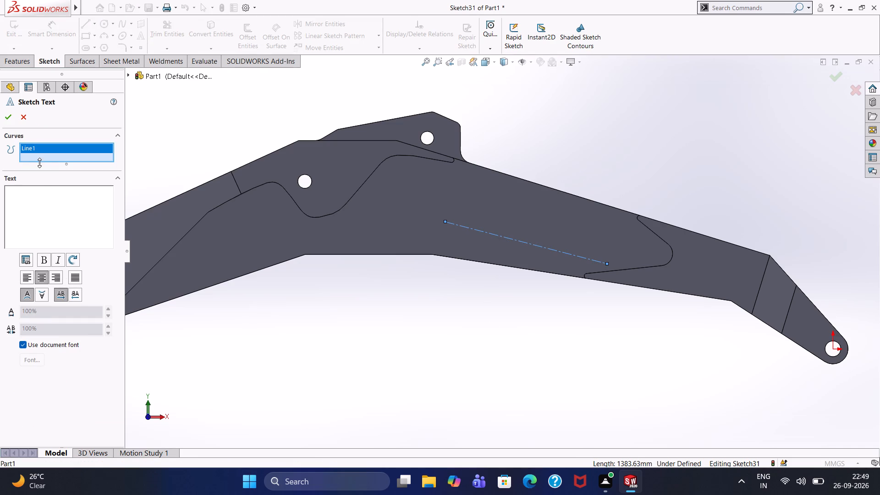
click(44, 193)
text(BENZ)
Override the document font for the BENZ text with Verdana Bold at a height of 300 mm.
click(27, 342)
click(39, 363)
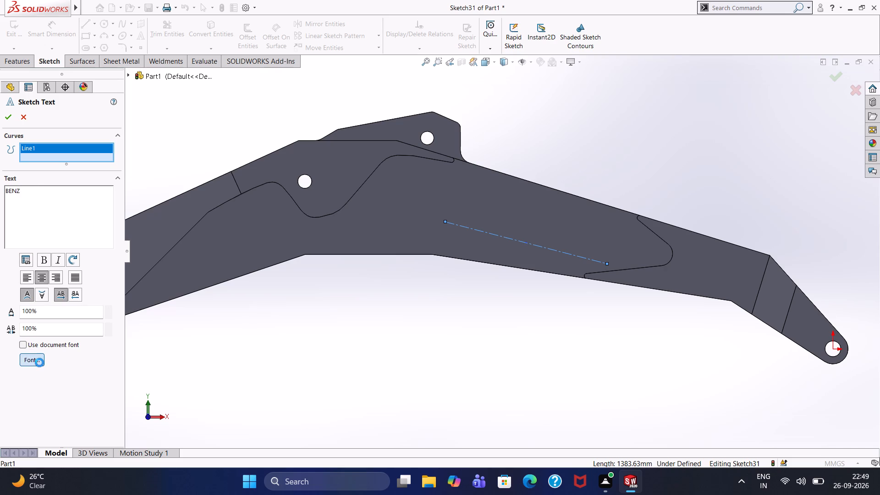
scroll(324, 215, down, 7)
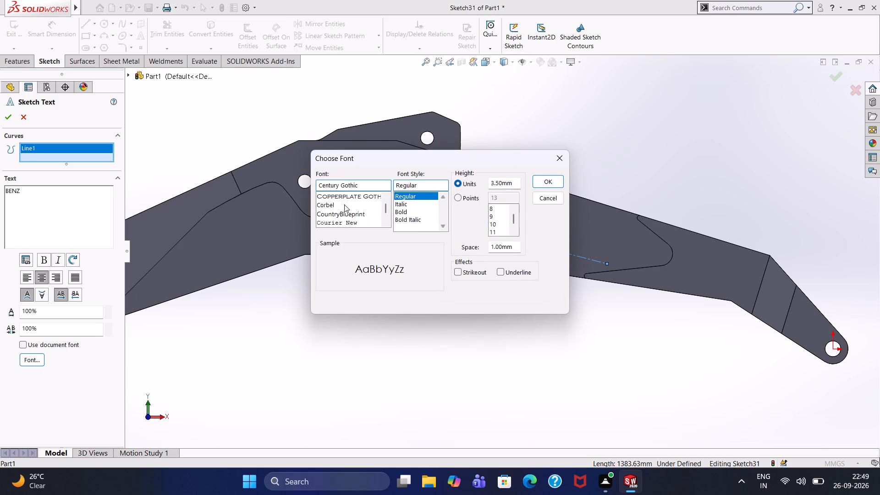
scroll(344, 204, down, 13)
scroll(347, 211, down, 19)
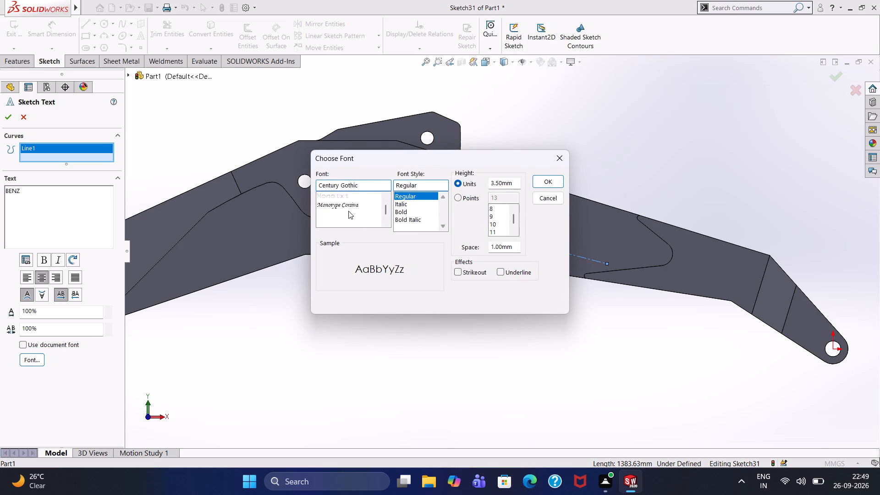
scroll(350, 211, down, 16)
scroll(351, 210, down, 10)
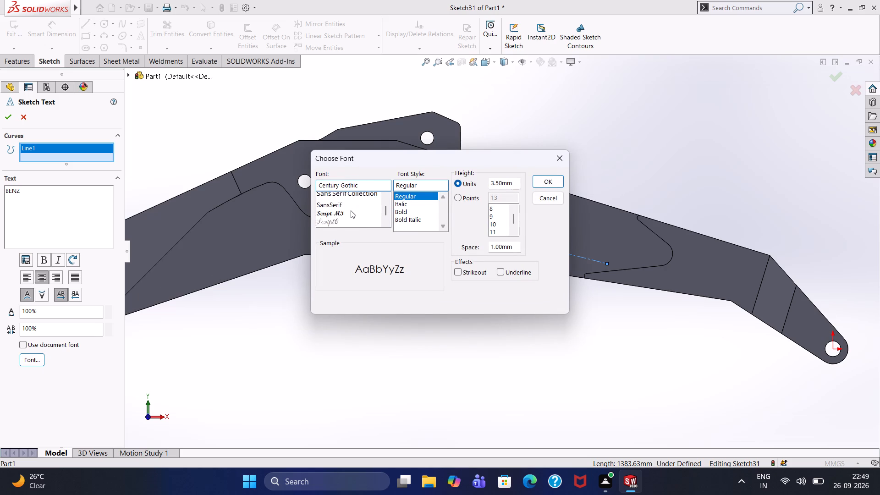
scroll(351, 210, down, 8)
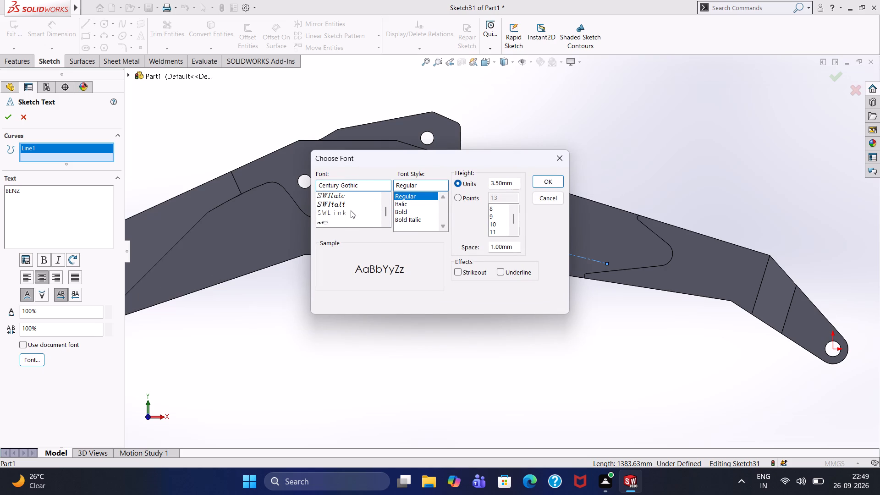
scroll(347, 208, down, 13)
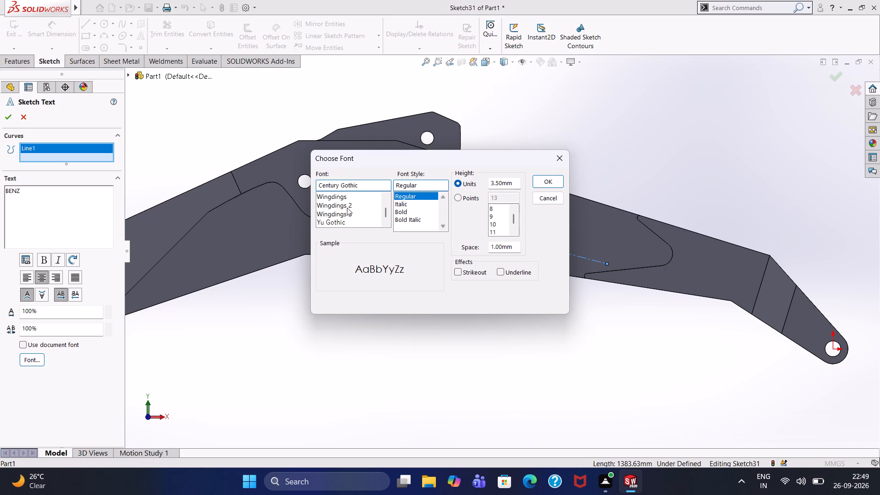
scroll(347, 208, down, 10)
scroll(347, 208, up, 1)
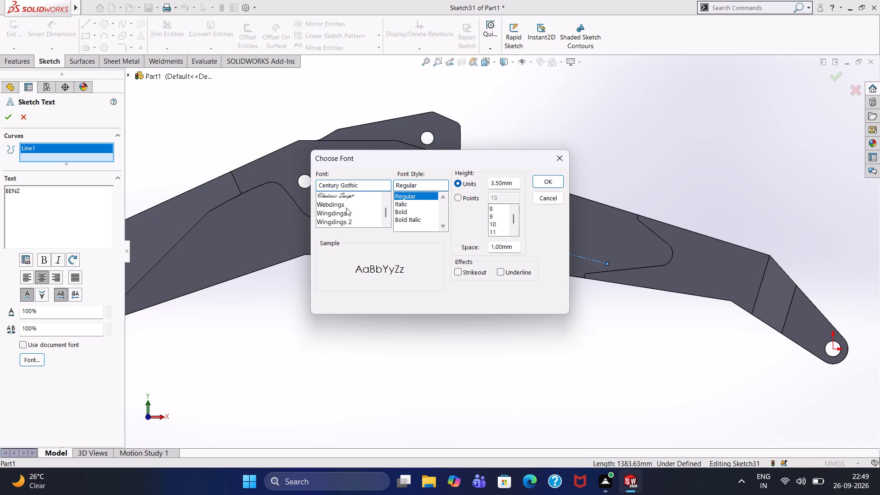
scroll(346, 208, up, 3)
scroll(346, 208, down, 2)
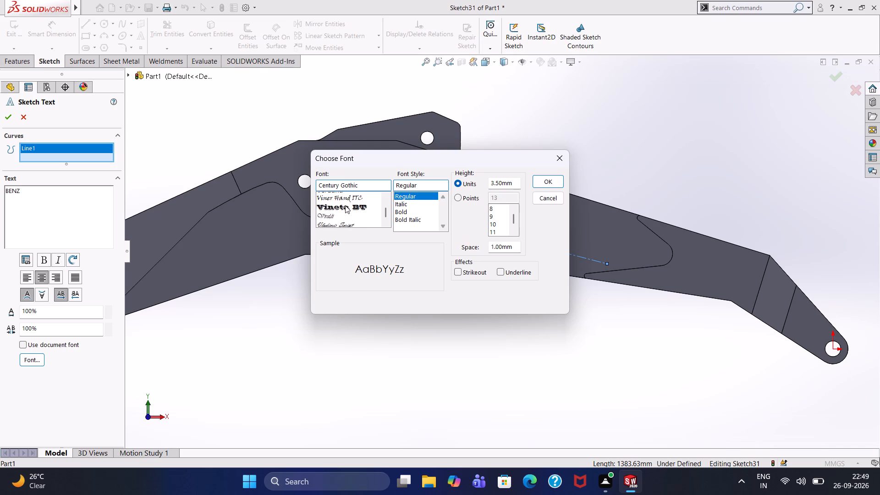
scroll(345, 205, up, 1)
click(341, 214)
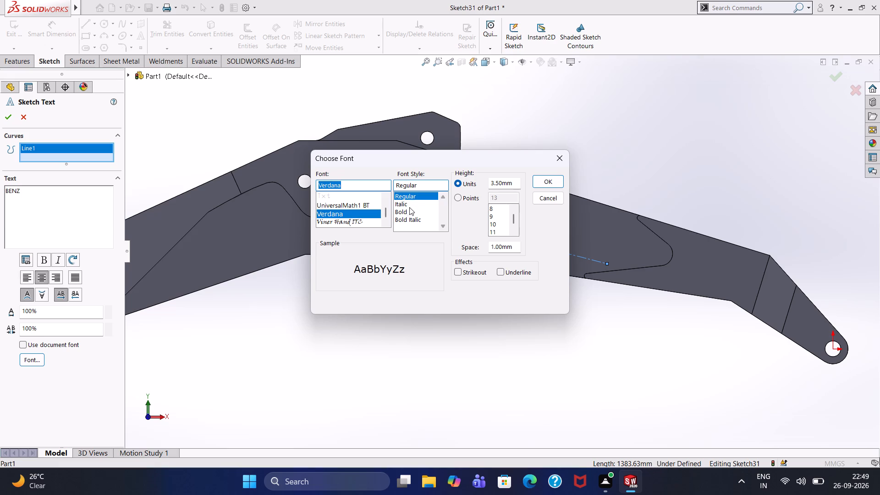
click(407, 210)
drag(514, 181, 466, 184)
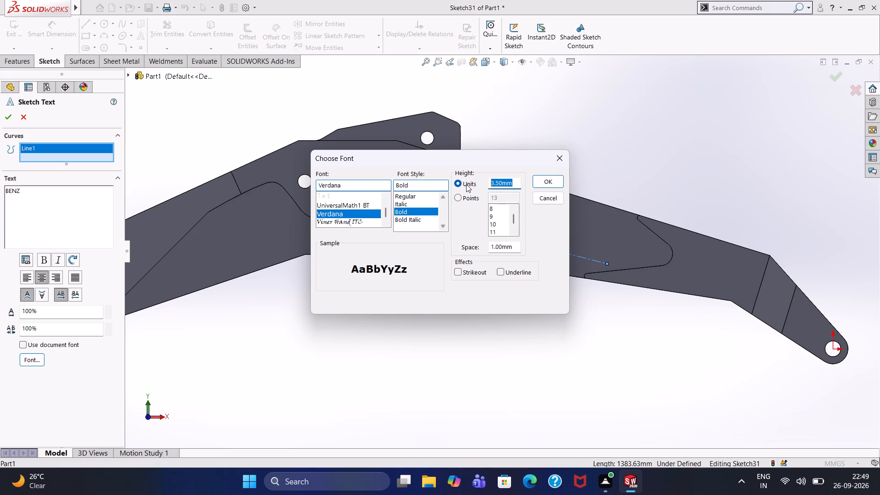
text(300)
key(Return)
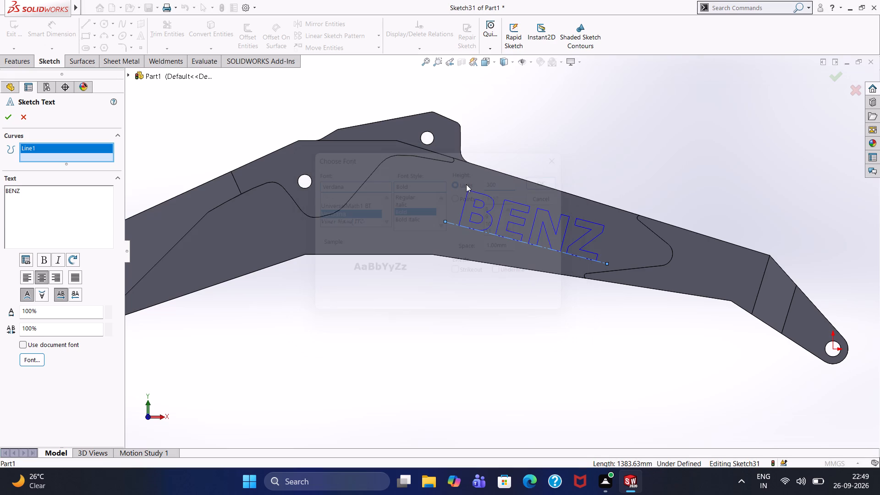
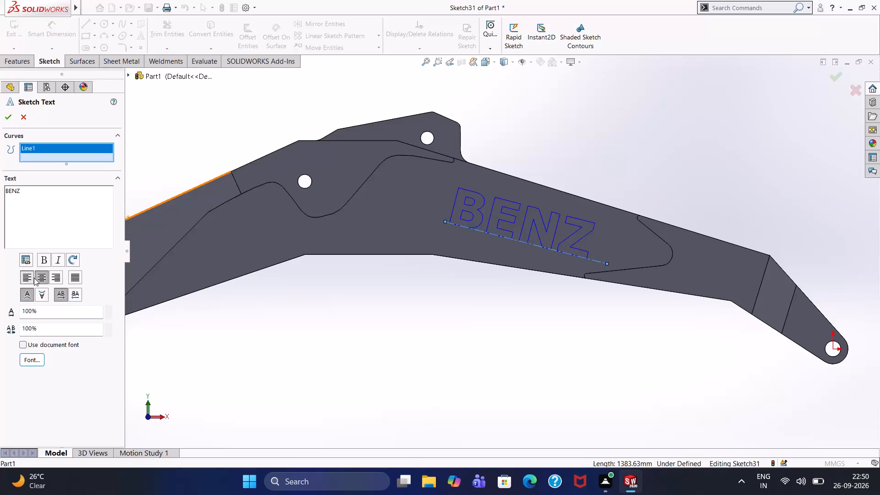
Keep the BENZ text left-aligned on the sloping centerline and set its width factor to 110%.
click(42, 277)
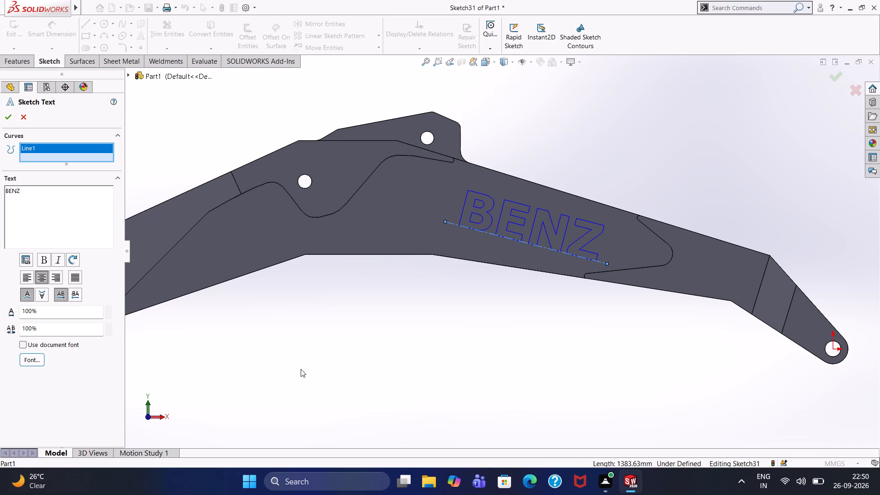
click(24, 275)
drag(45, 312, 7, 313)
text(110)
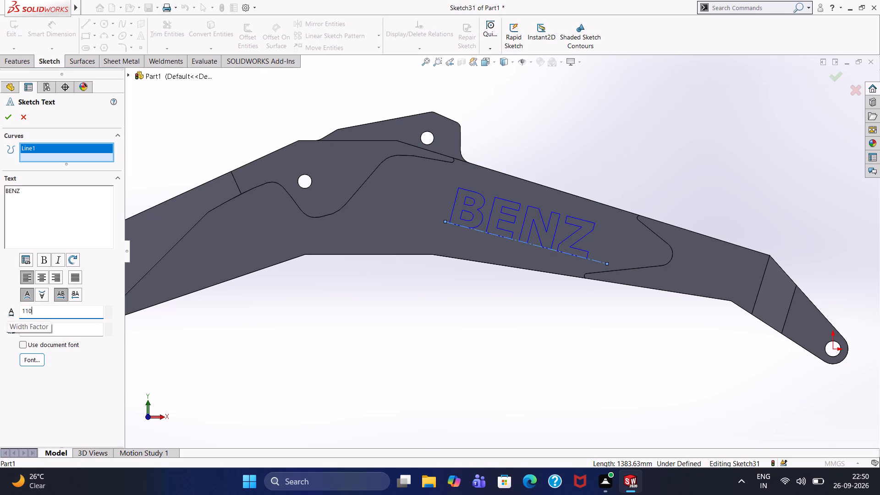
key(Return)
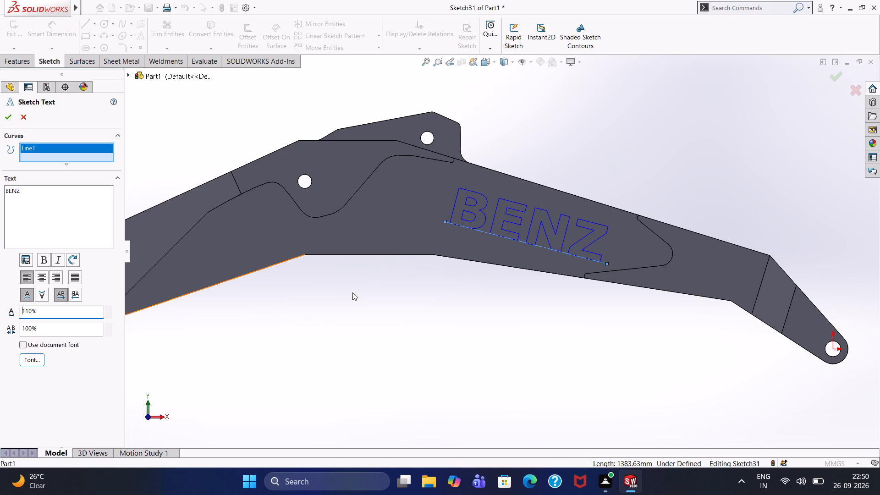
click(6, 119)
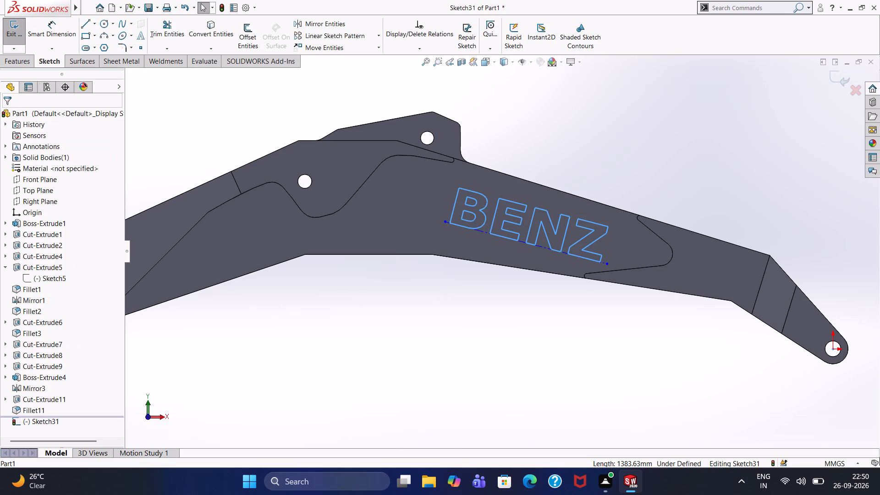
Extrude the BENZ text sketch as a blind 10 mm boss merged with the boom.
click(17, 65)
click(26, 38)
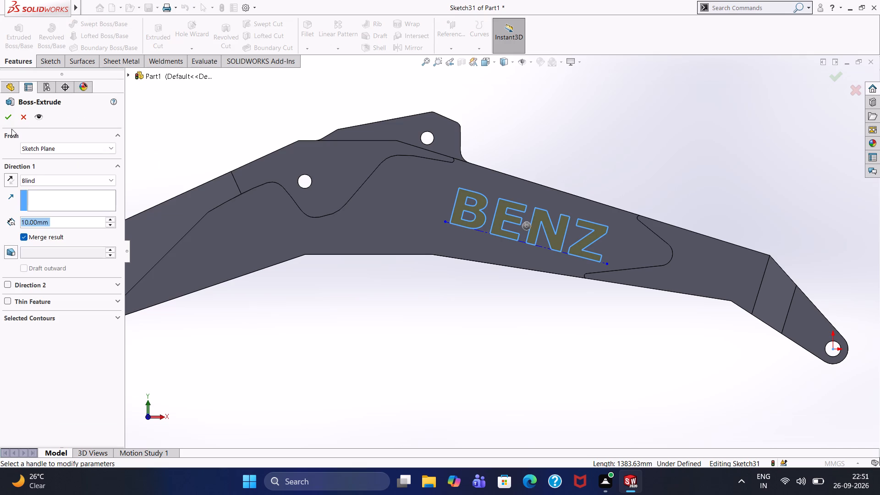
click(10, 119)
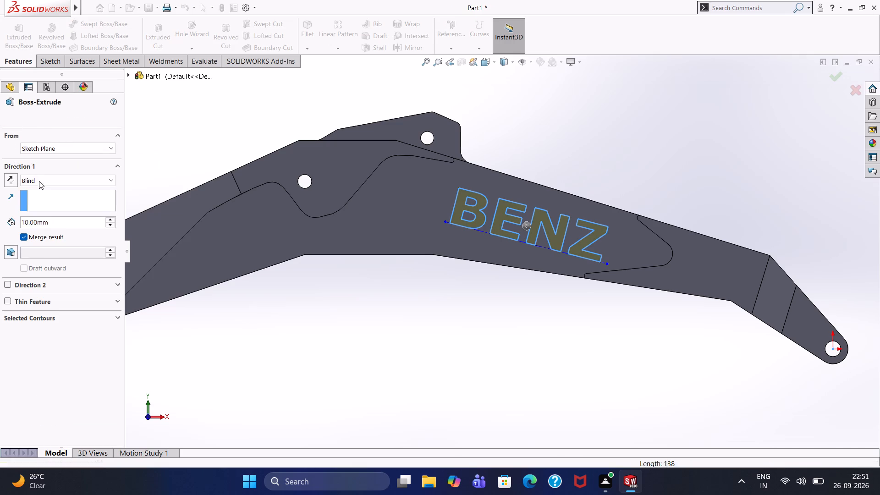
click(398, 330)
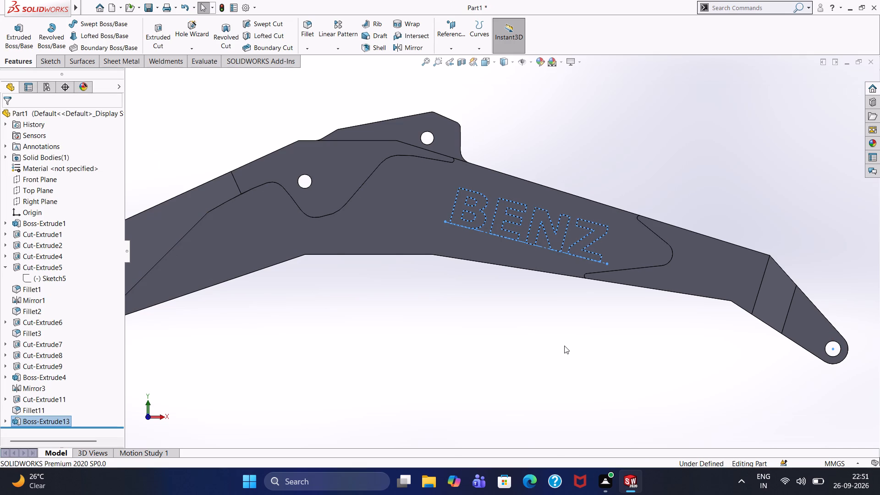
Start a sketch on the opposite recessed side face of the boom, created by Mirror1.
scroll(564, 346, up, 1)
middle_drag(564, 346, 432, 372)
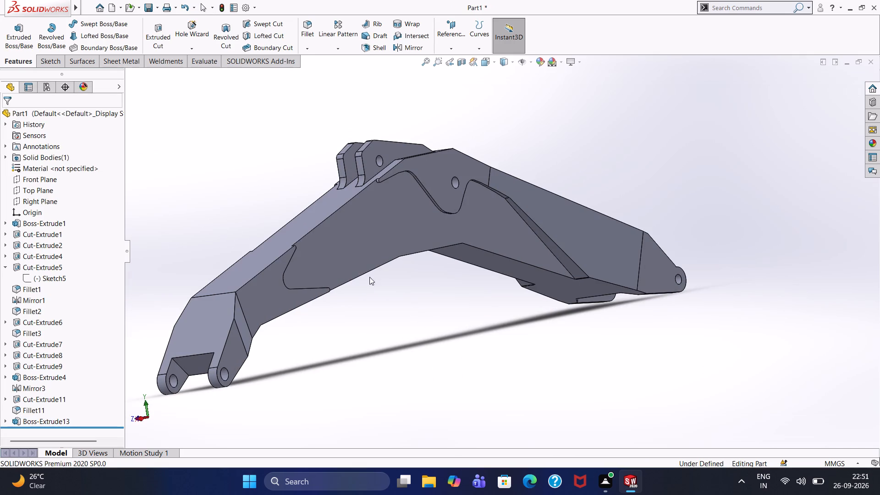
click(355, 255)
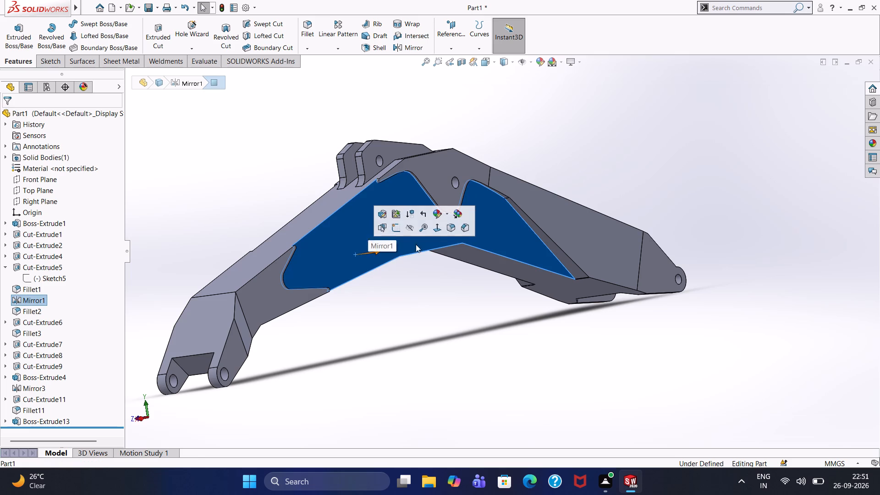
click(393, 227)
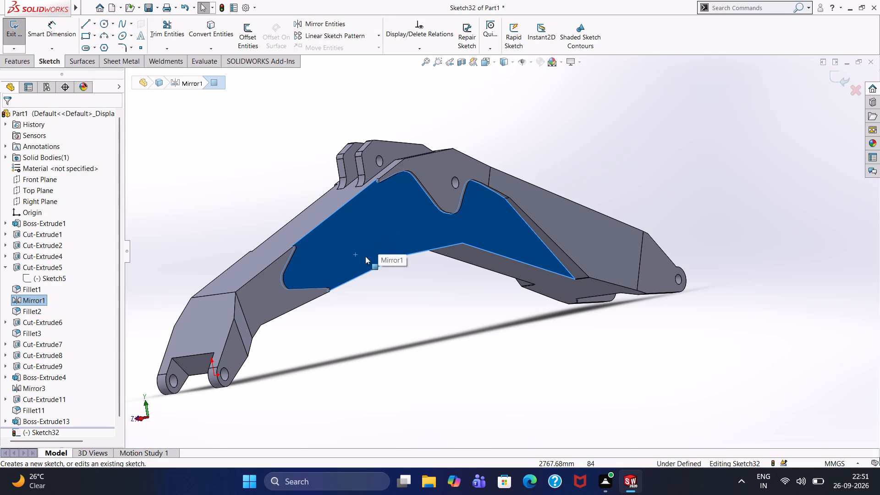
Show Sketch31, the BENZ lettering sketch under Boss-Extrude13, as a reference for the new sketch.
scroll(37, 351, down, 8)
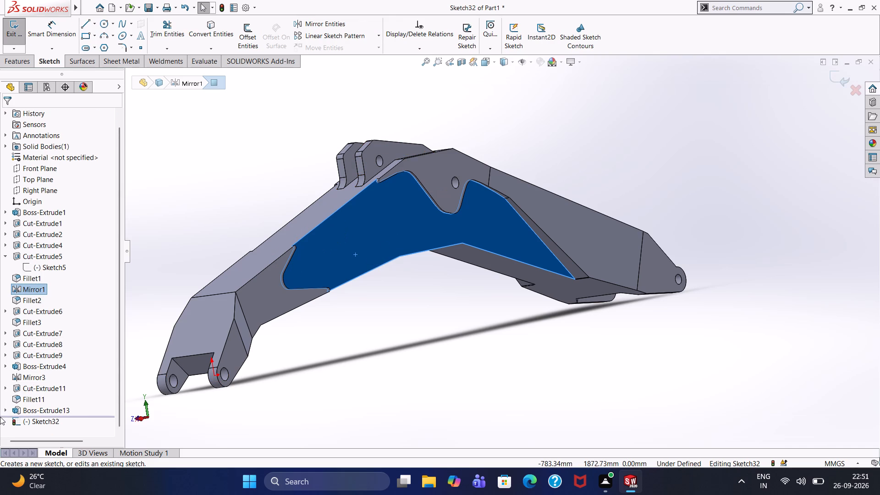
click(5, 412)
click(42, 423)
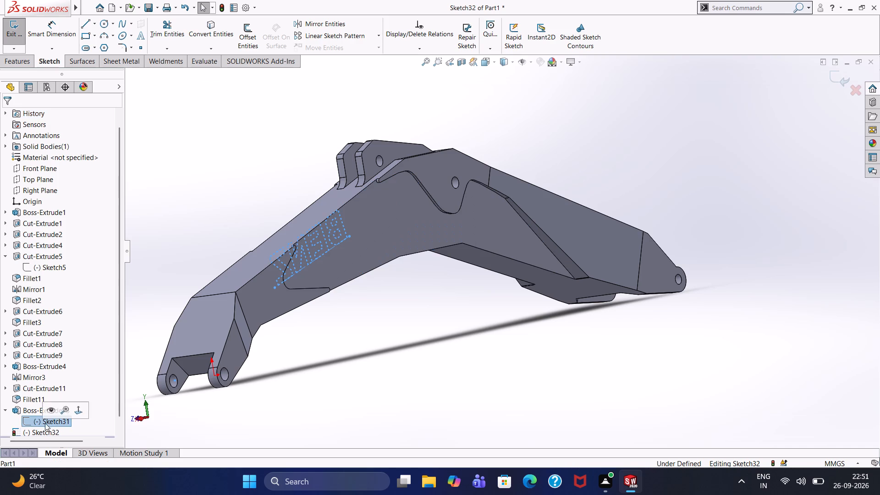
middle_drag(182, 254, 300, 247)
click(424, 232)
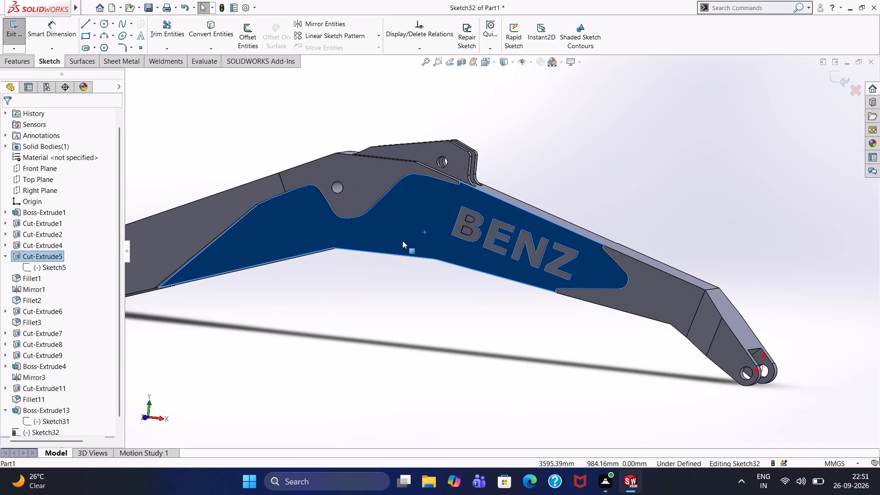
right_click(55, 421)
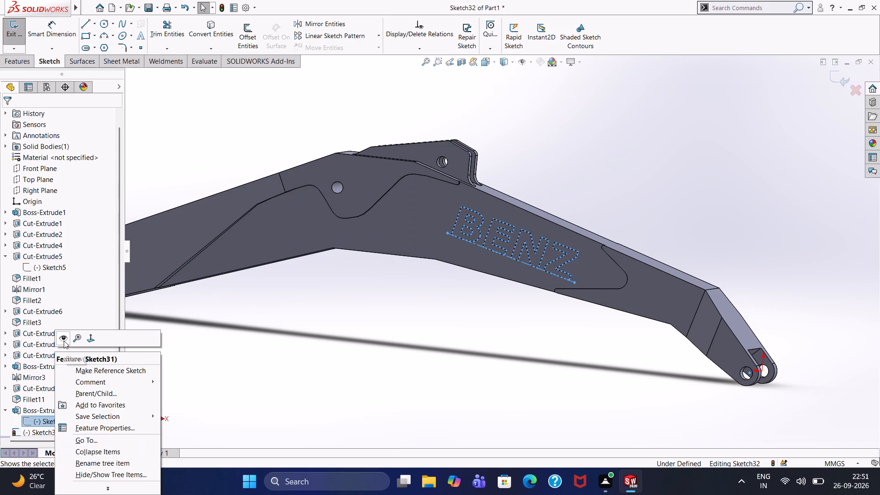
click(64, 341)
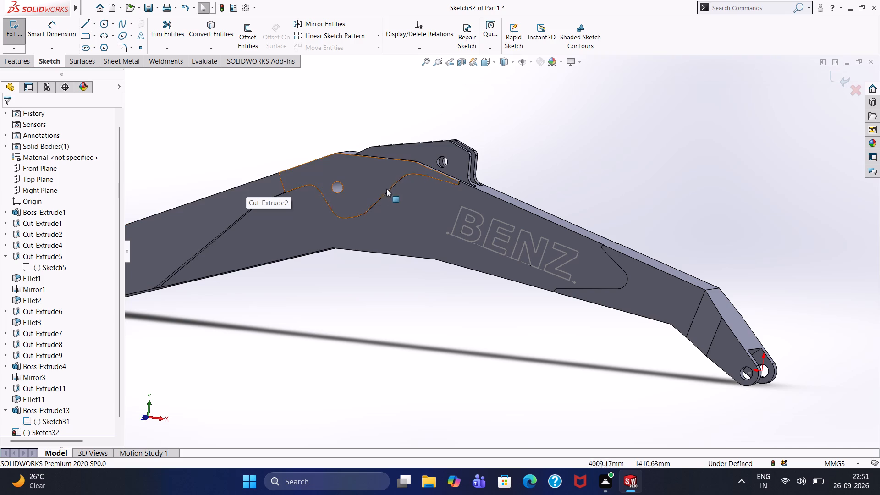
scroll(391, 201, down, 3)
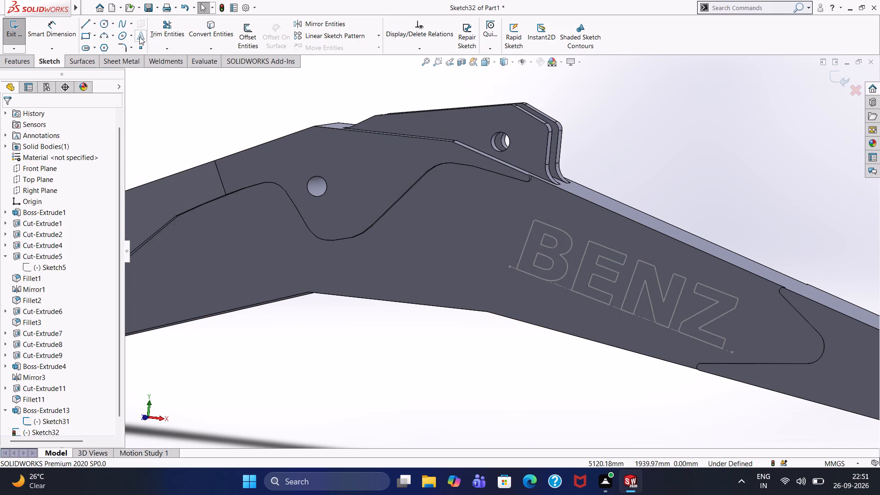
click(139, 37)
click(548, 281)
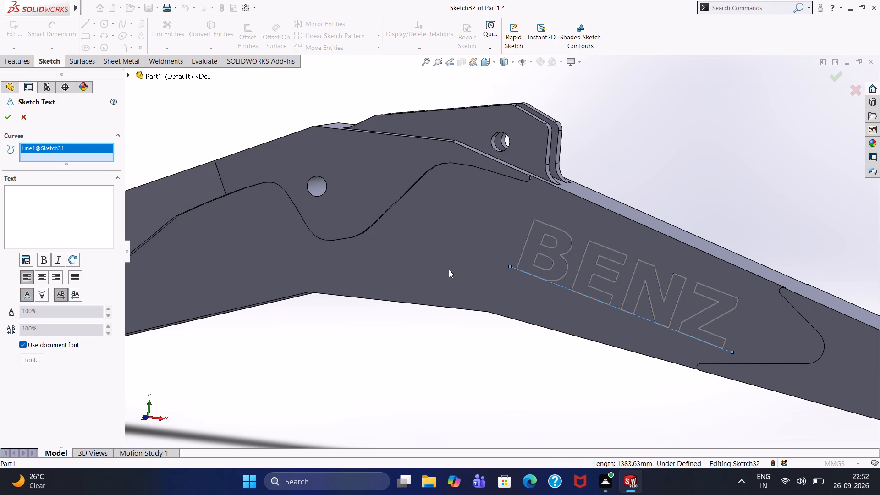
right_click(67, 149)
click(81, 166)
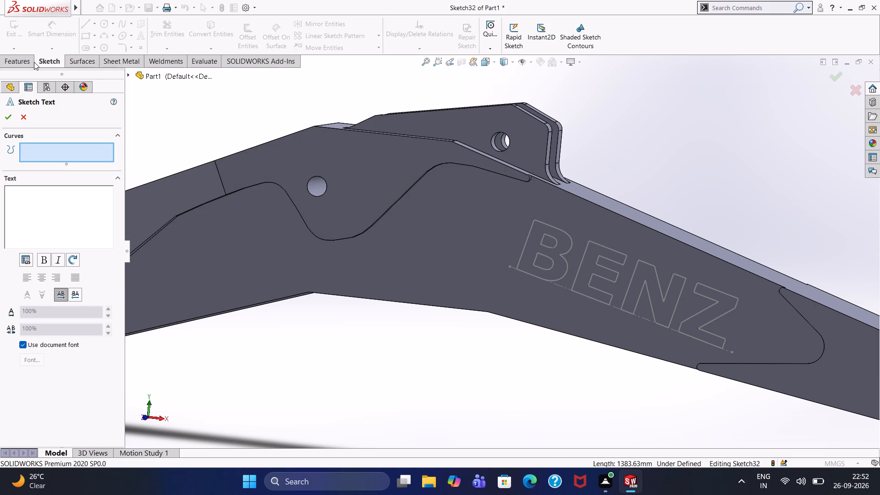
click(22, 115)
Convert the sloping centerline of Sketch31 into a line in the new sketch on the mirrored face.
click(204, 31)
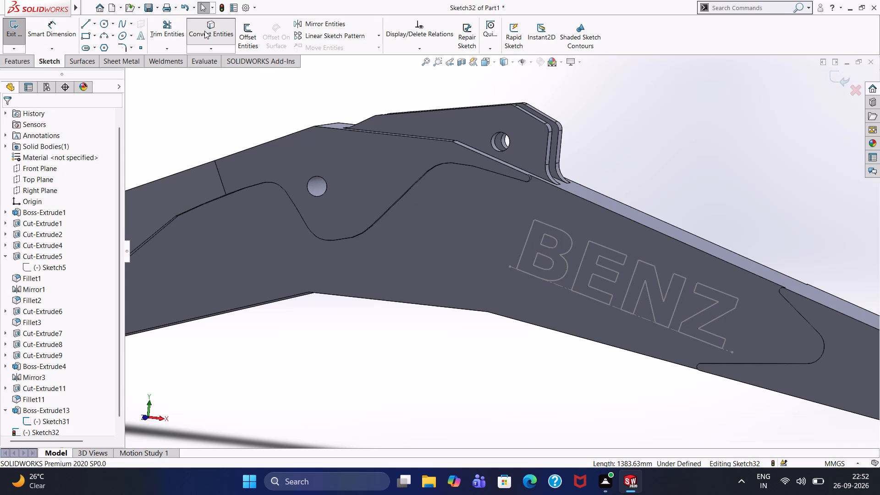
click(553, 282)
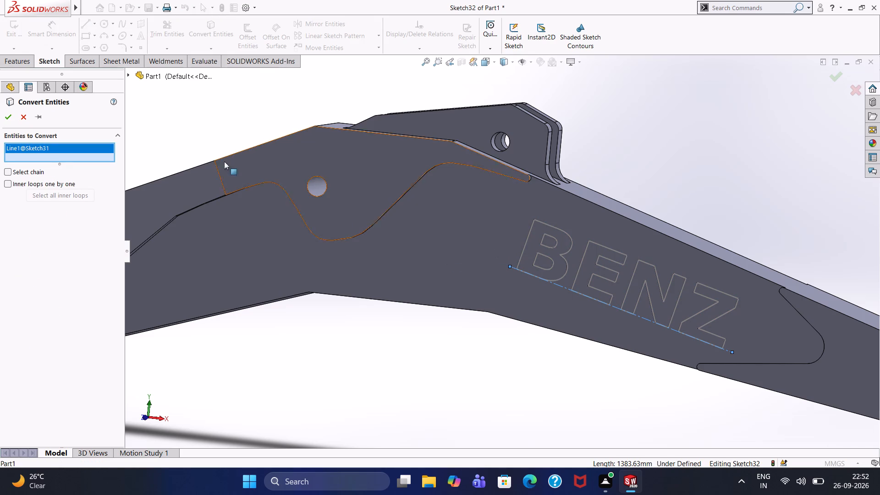
click(11, 117)
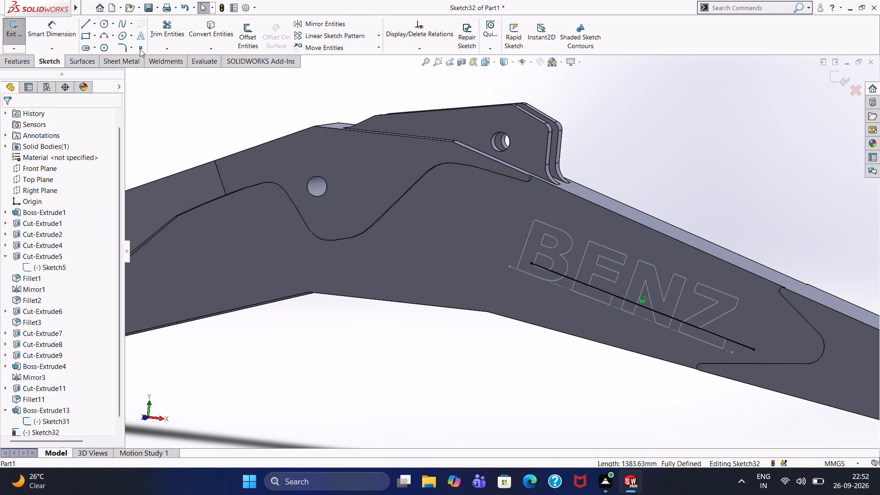
Add the sketch text BENZ along the converted sloping line on the mirrored recessed face.
click(140, 36)
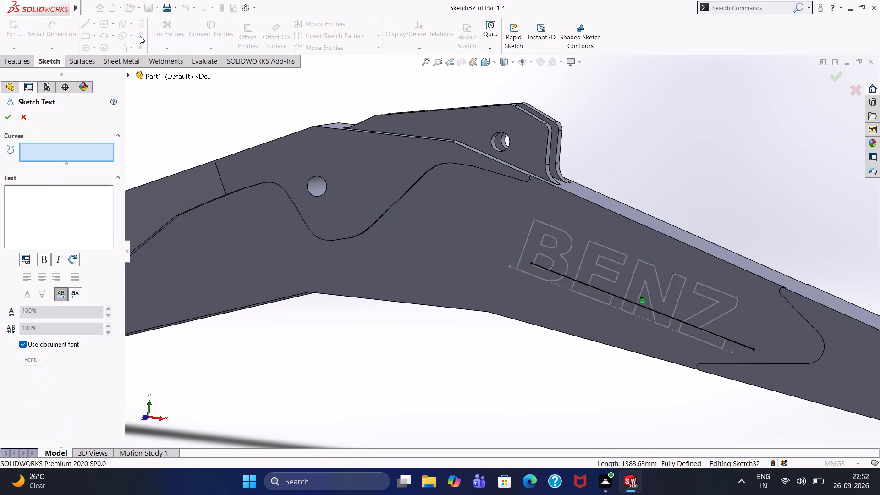
click(568, 276)
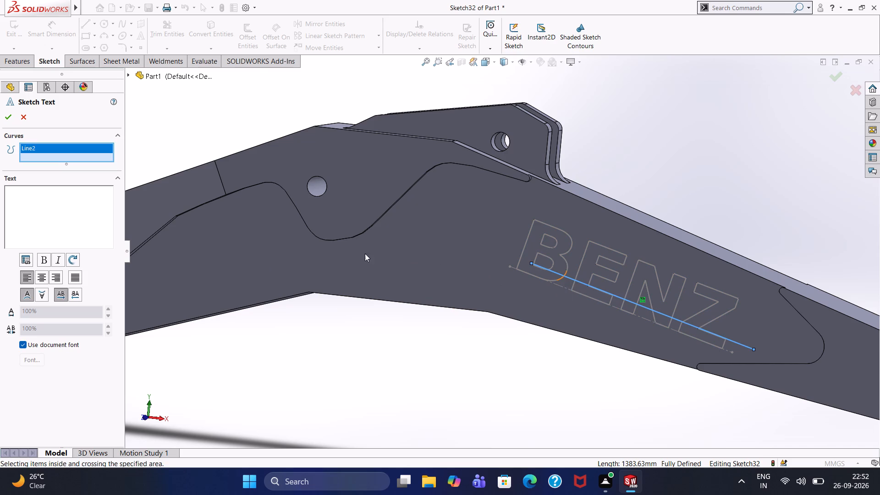
click(20, 199)
text(BENZ)
key(BackSpace)
key(z)
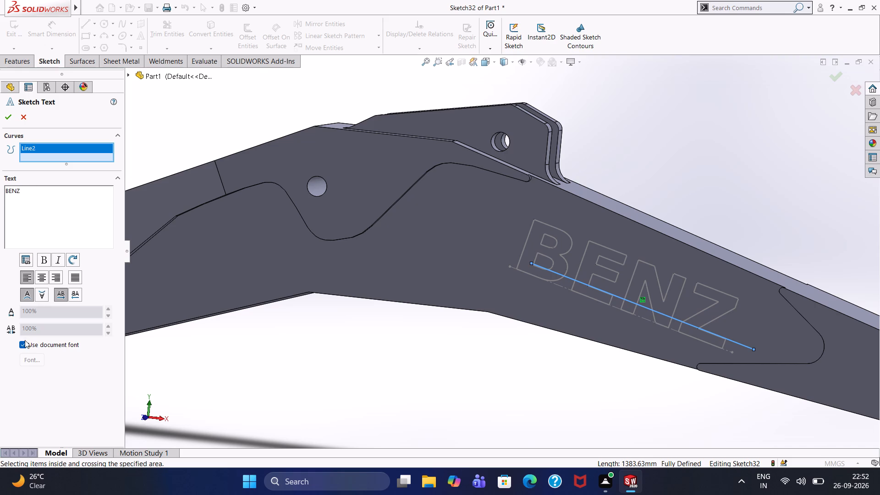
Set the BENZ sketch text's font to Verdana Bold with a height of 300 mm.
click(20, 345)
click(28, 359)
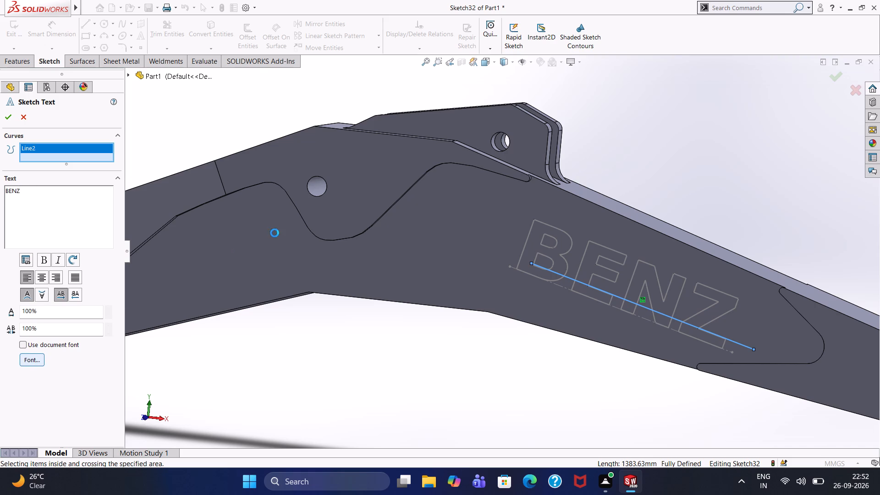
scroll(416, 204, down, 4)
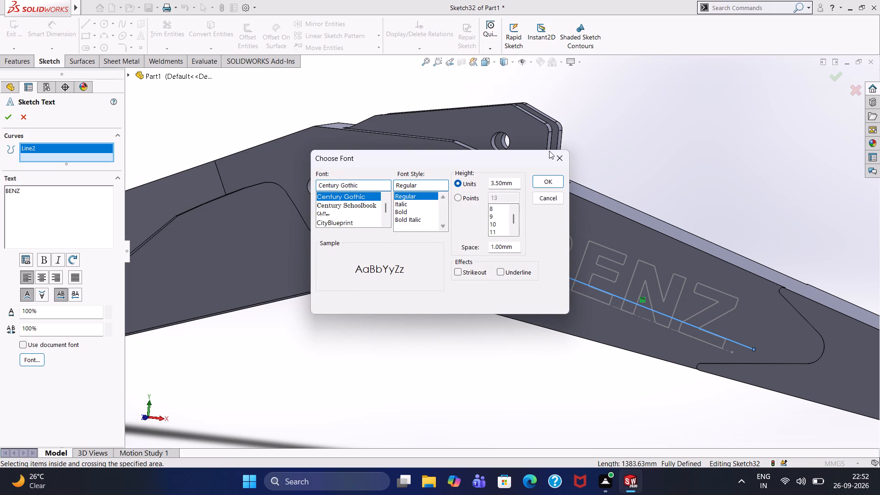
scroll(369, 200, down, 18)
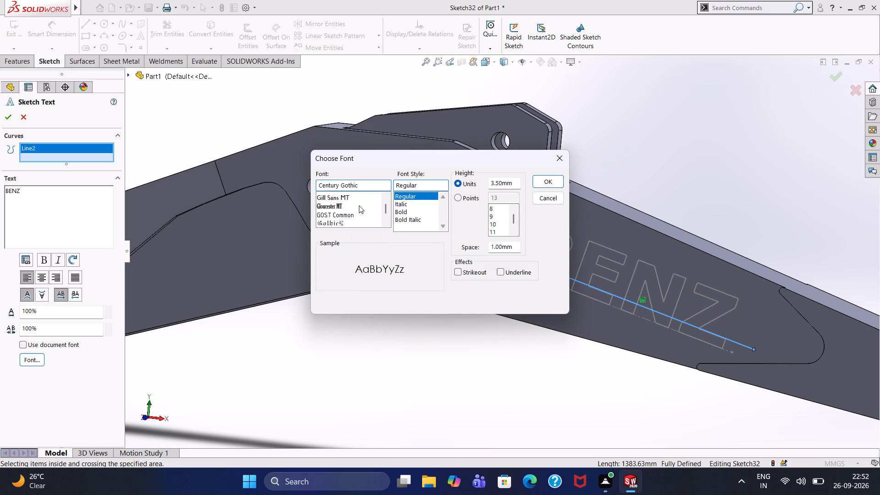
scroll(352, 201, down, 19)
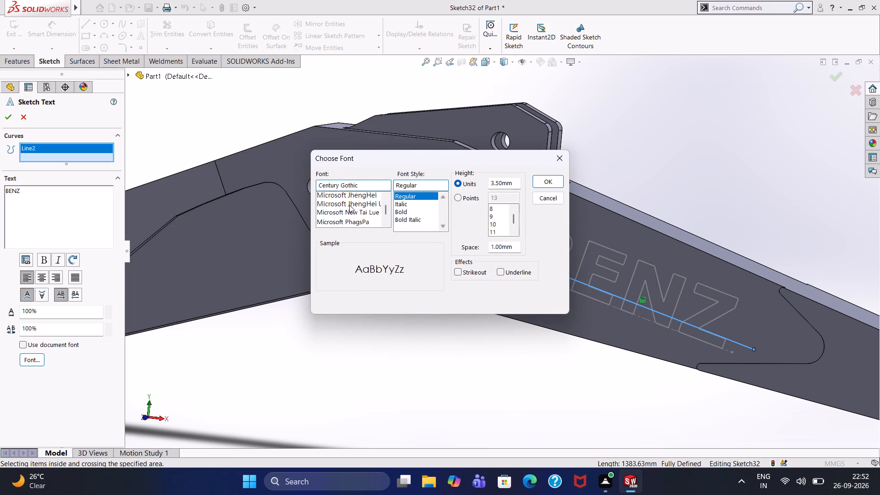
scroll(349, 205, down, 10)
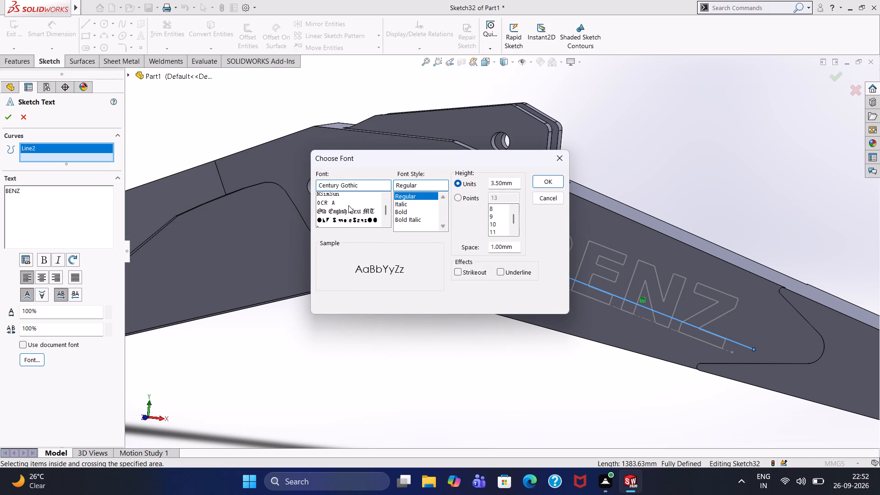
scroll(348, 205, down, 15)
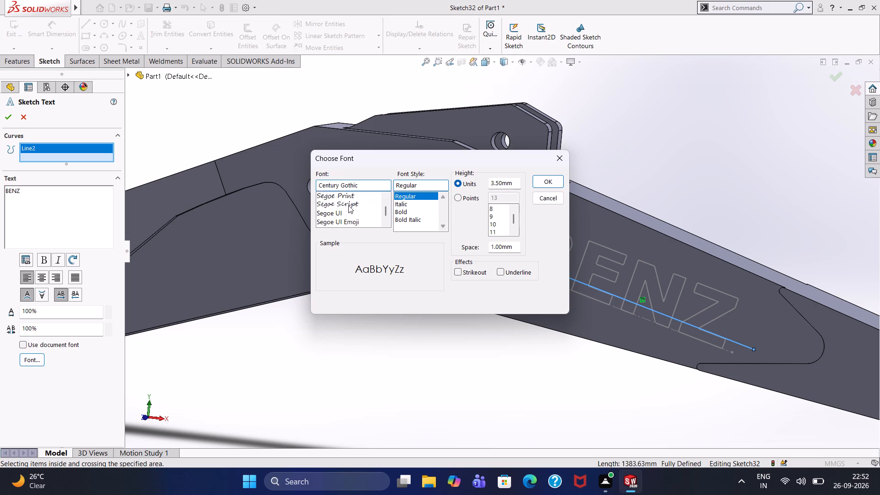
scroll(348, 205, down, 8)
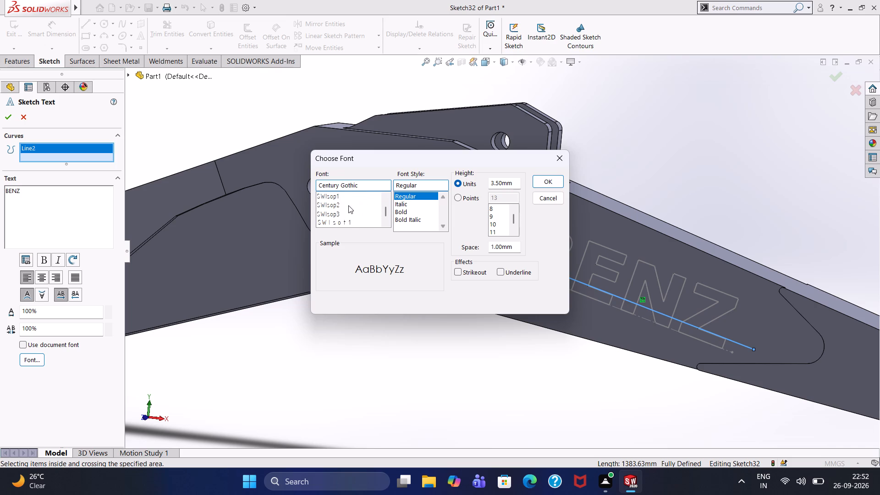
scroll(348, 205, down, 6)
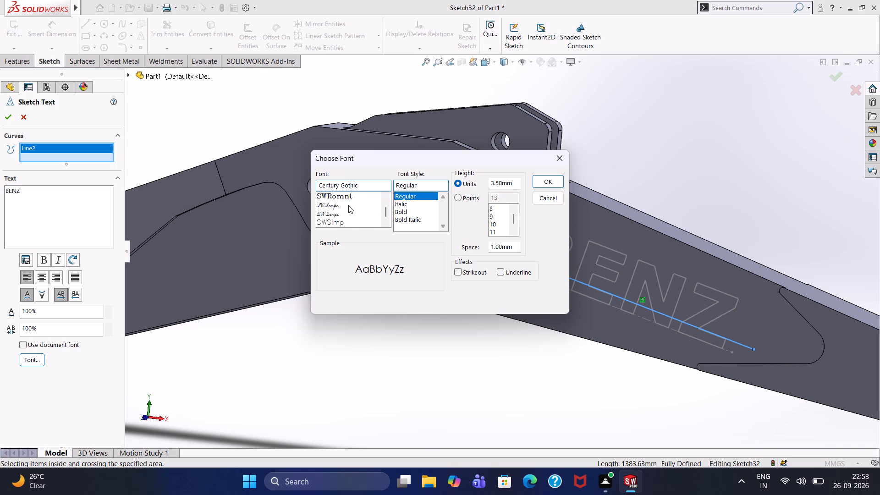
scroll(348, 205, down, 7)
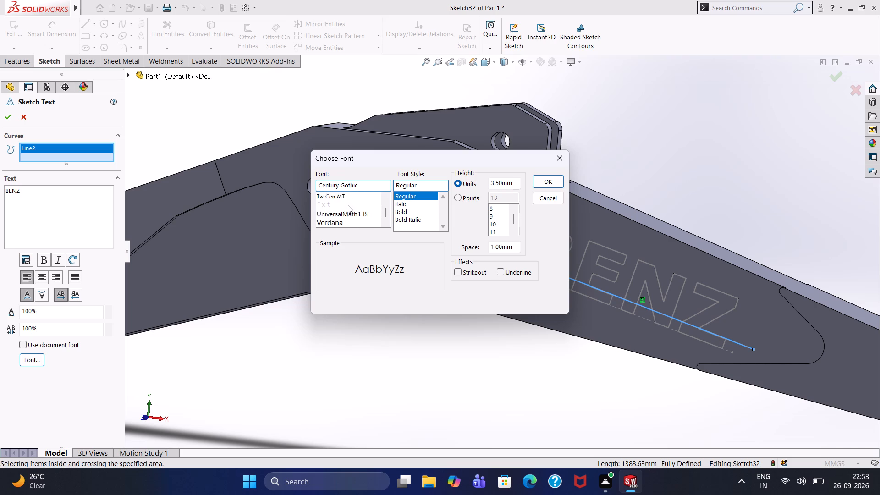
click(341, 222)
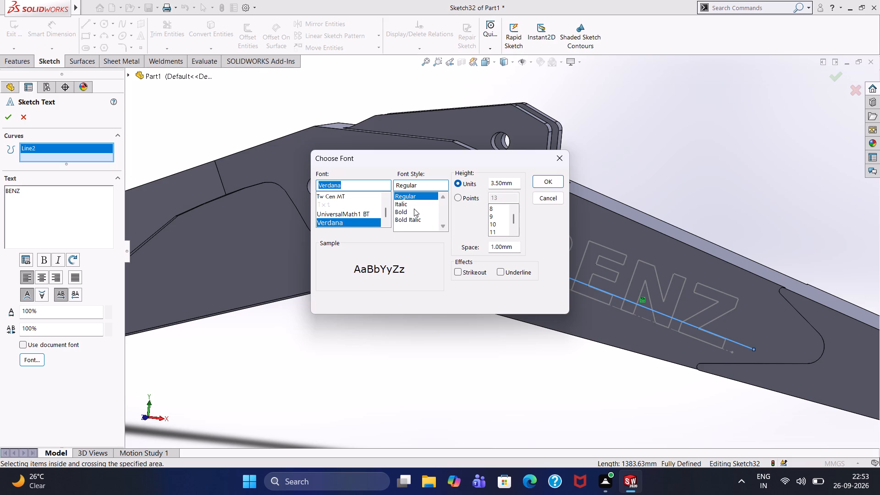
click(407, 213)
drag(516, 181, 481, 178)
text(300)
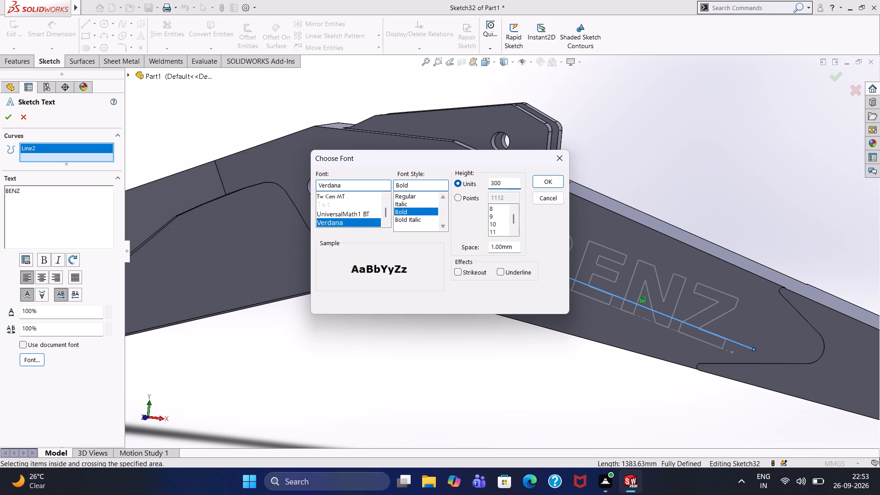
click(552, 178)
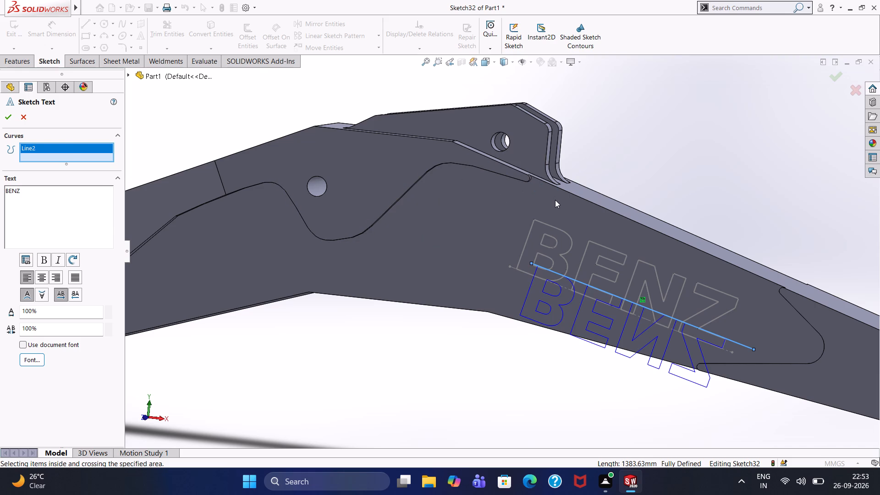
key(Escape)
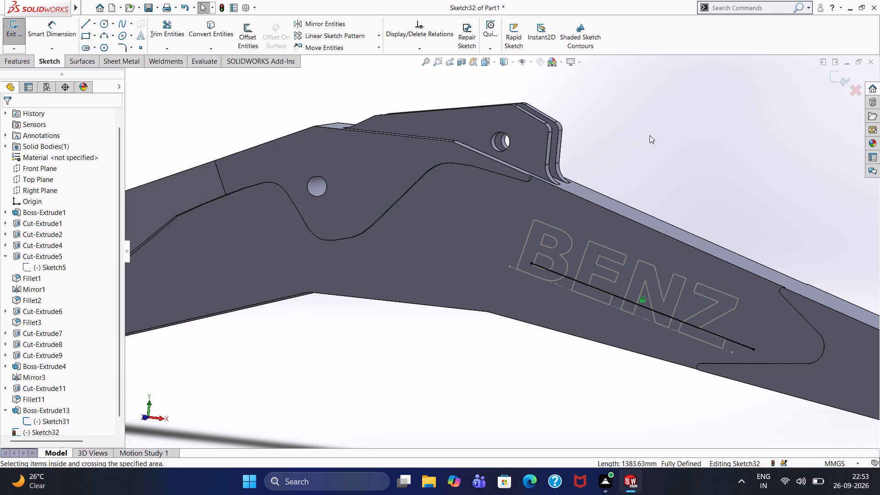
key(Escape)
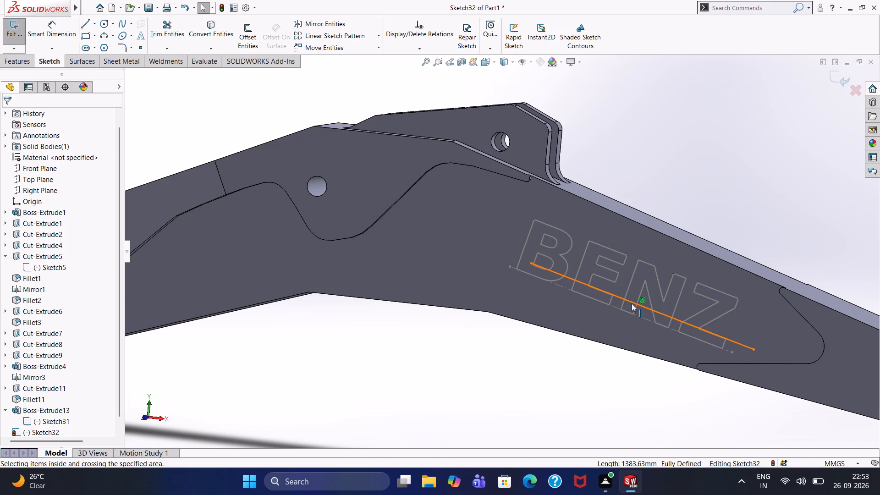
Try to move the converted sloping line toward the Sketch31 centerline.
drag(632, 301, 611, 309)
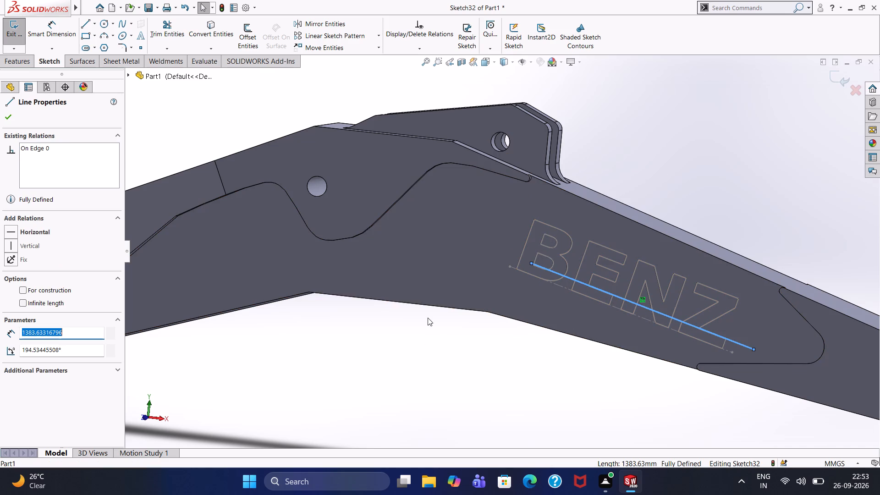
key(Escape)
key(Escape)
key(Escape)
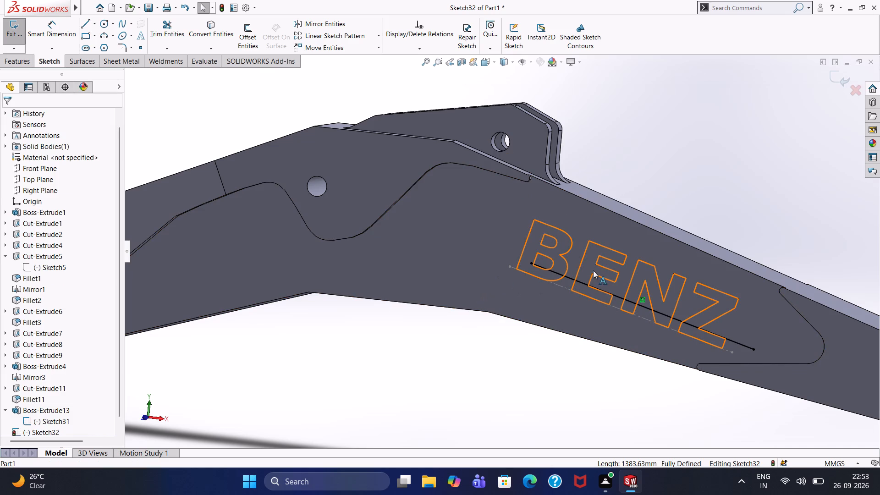
Replace the converted sloping line by deleting it and converting the Sketch31 centerline into the sketch again.
click(571, 277)
key(Delete)
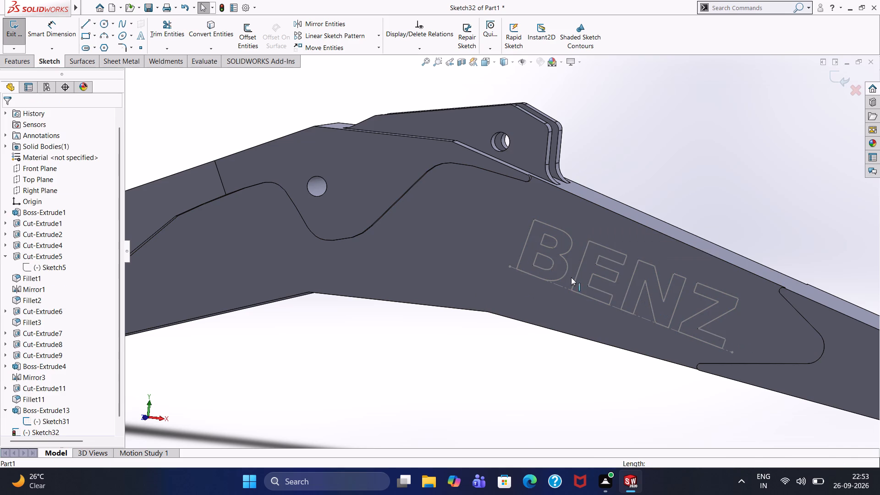
click(201, 24)
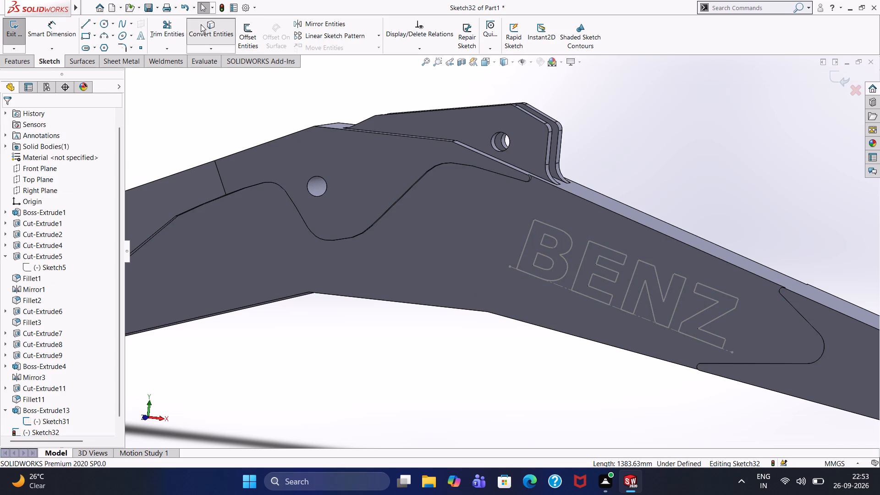
click(553, 285)
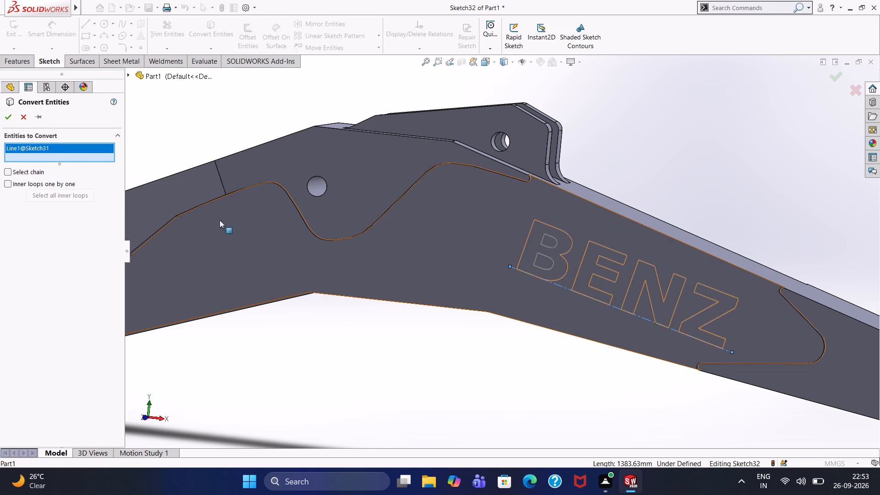
click(9, 121)
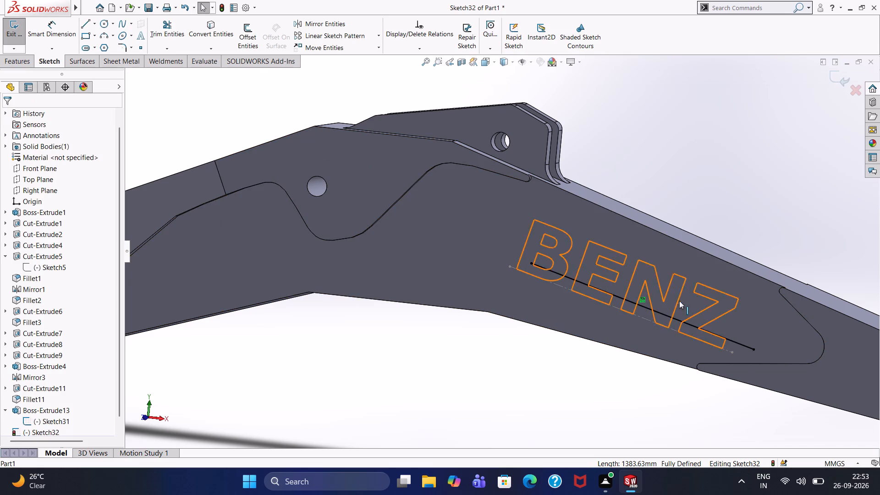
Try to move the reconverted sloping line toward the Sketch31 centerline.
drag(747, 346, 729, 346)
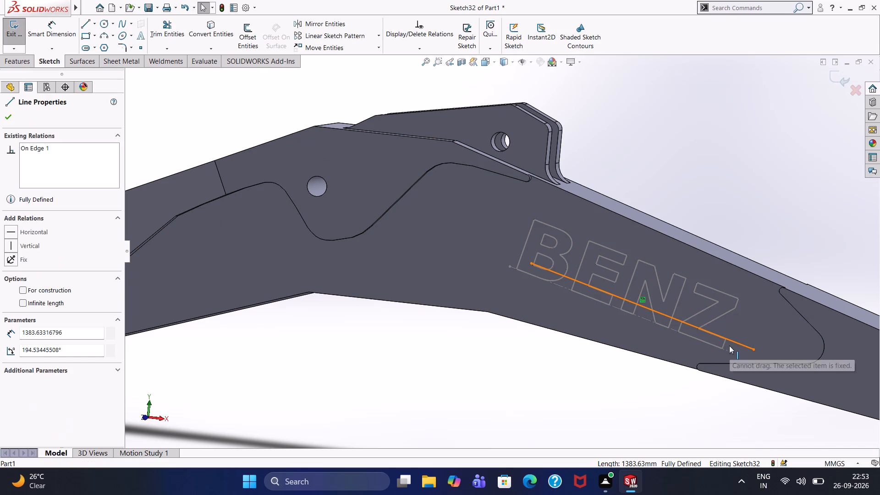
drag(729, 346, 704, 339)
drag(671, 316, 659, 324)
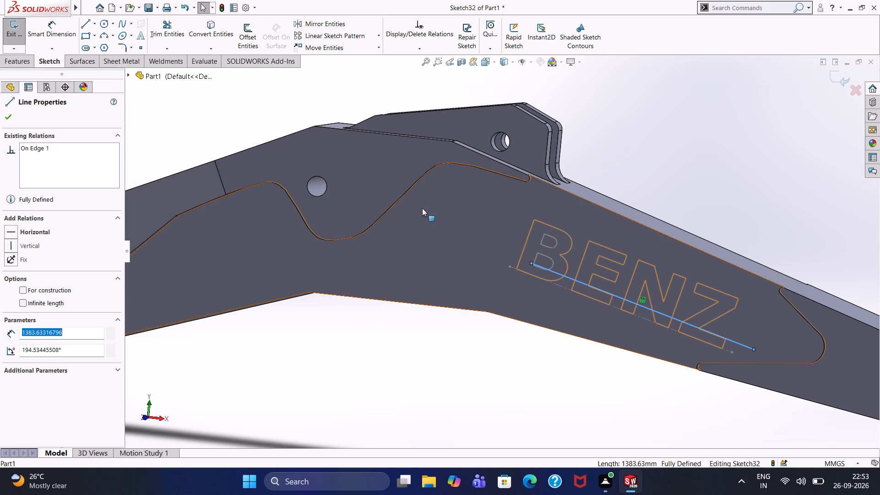
Enter the sketch text BENZ along the reconverted sloping line on the mirrored recessed face.
click(138, 40)
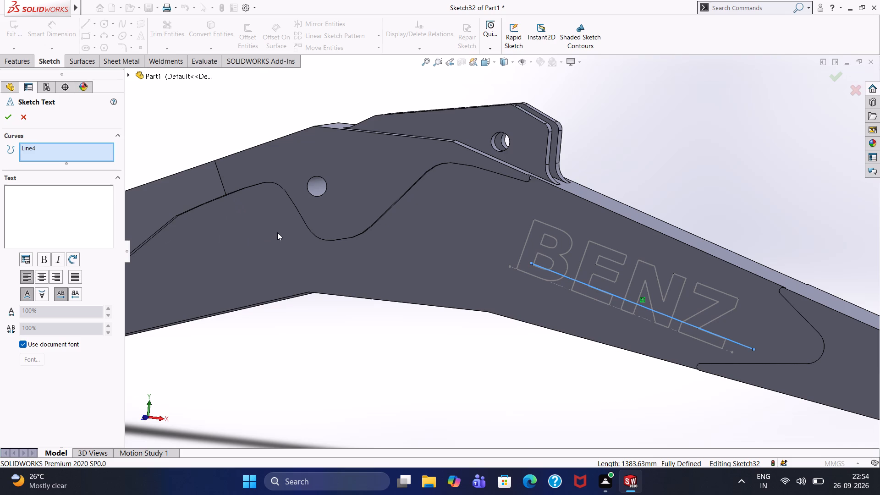
key(b)
key(e)
key(n)
key(z)
Override the document font for the BENZ text with Verdana Bold at a height of 300 mm.
click(24, 341)
click(27, 359)
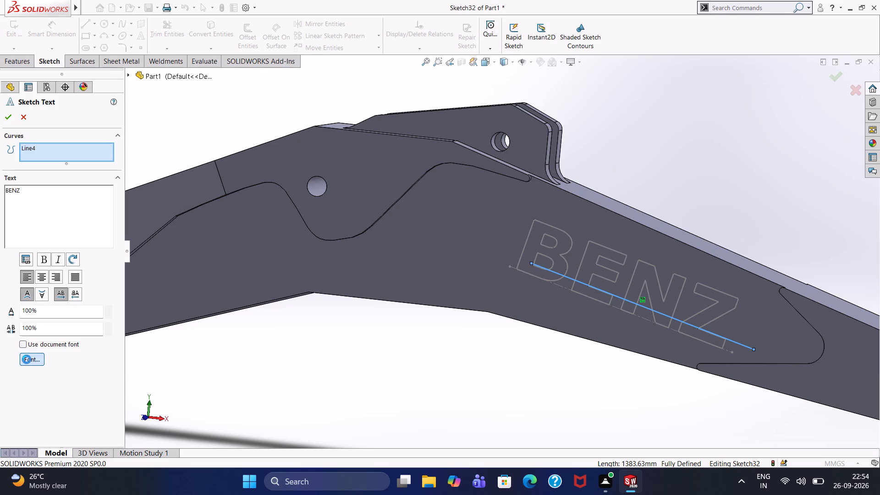
scroll(352, 202, down, 6)
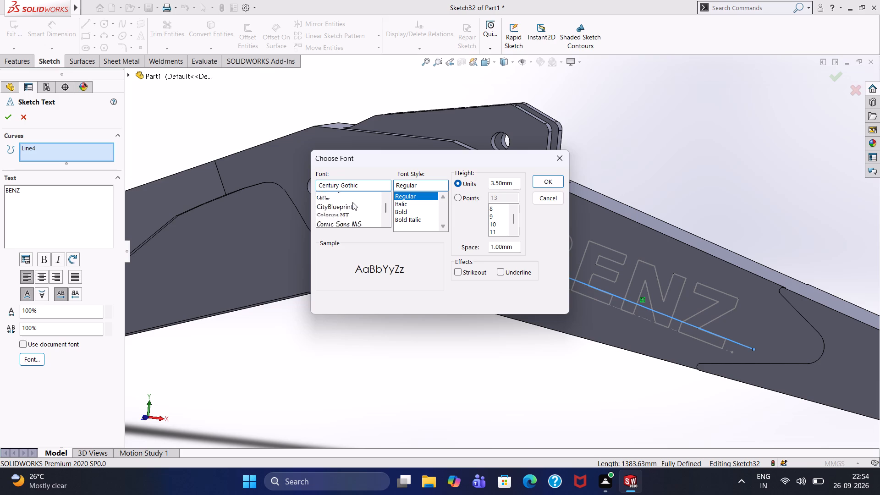
scroll(352, 202, down, 16)
scroll(354, 203, down, 19)
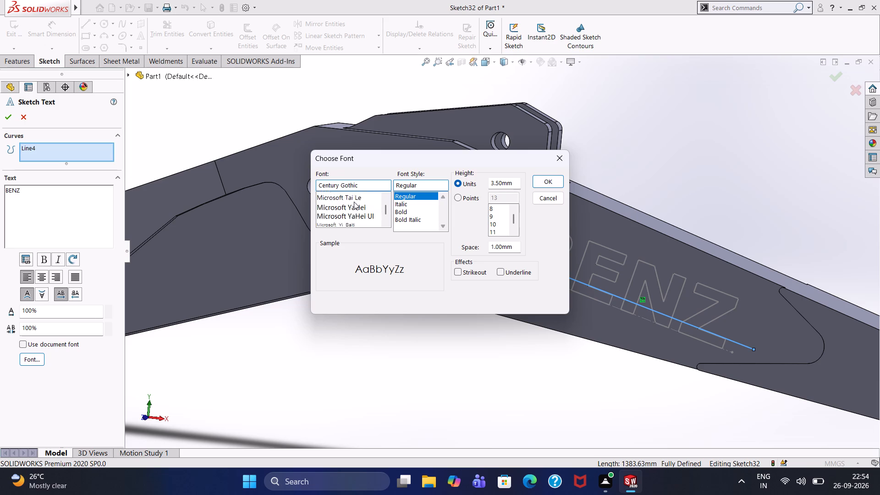
scroll(354, 202, down, 12)
scroll(353, 199, down, 14)
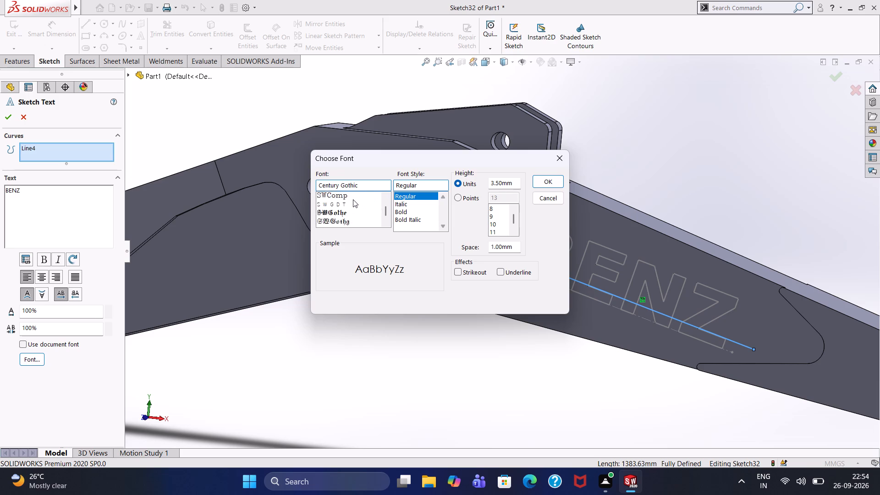
scroll(353, 199, down, 10)
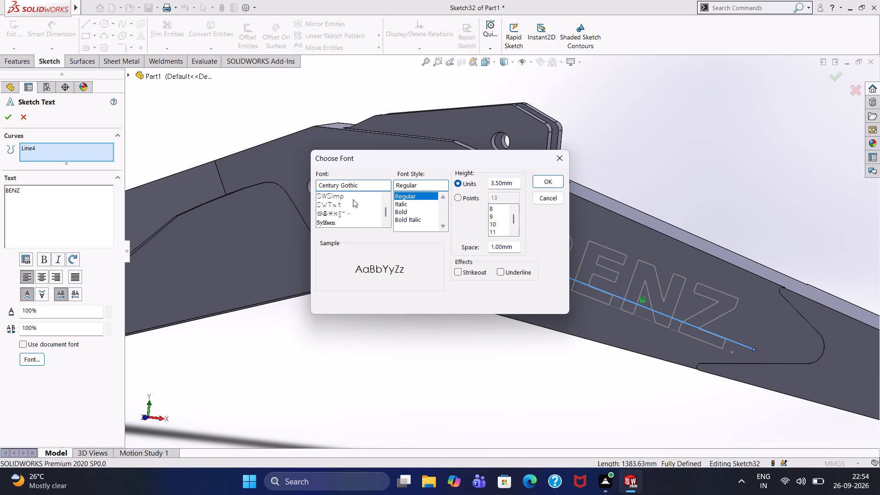
scroll(353, 199, down, 8)
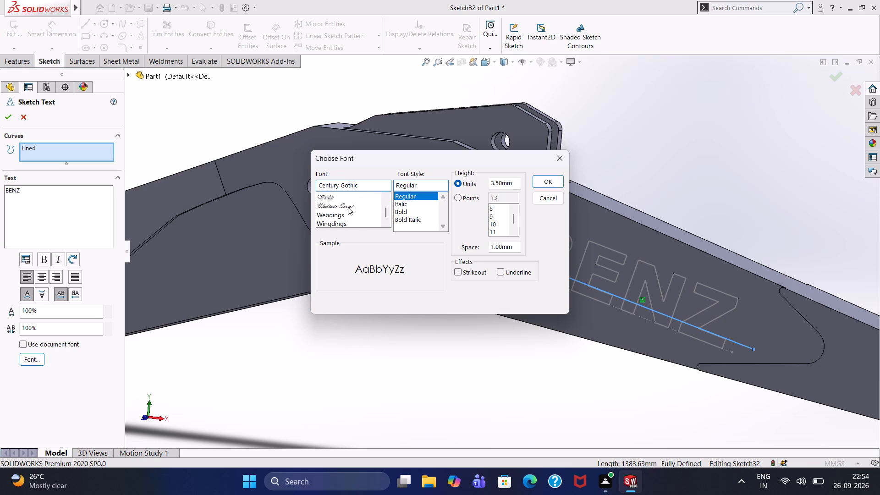
scroll(349, 204, up, 2)
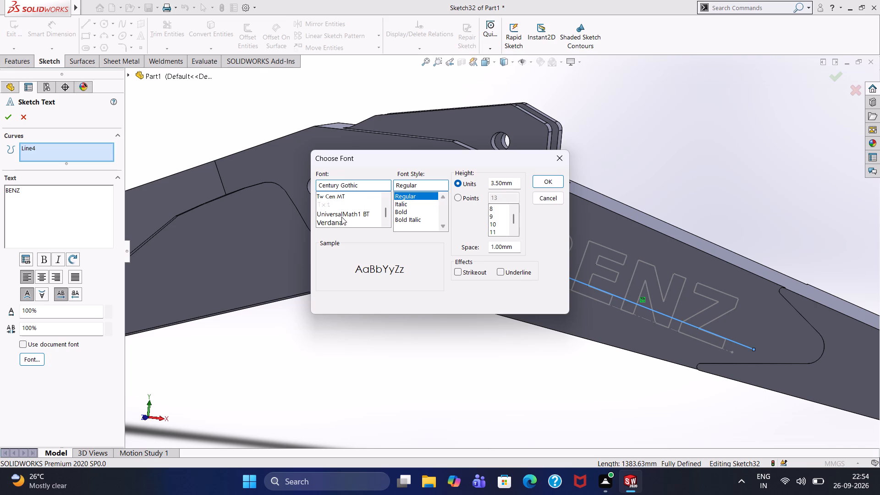
click(341, 223)
click(398, 213)
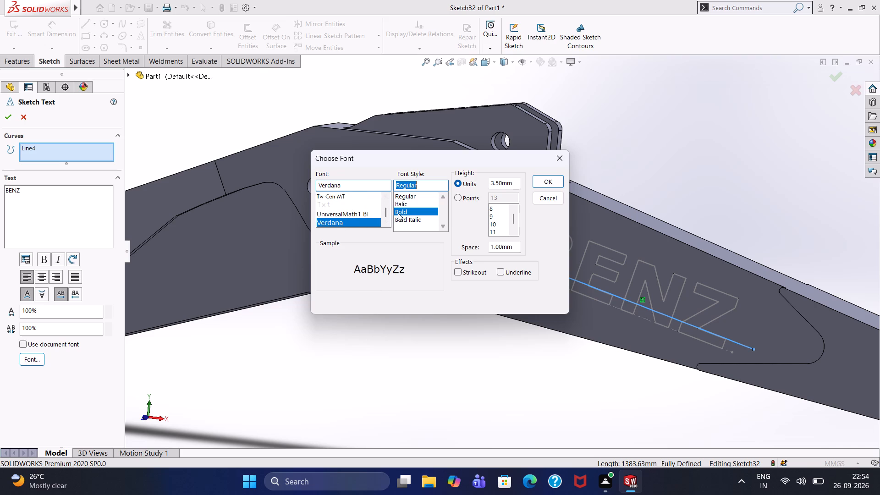
drag(515, 183, 473, 180)
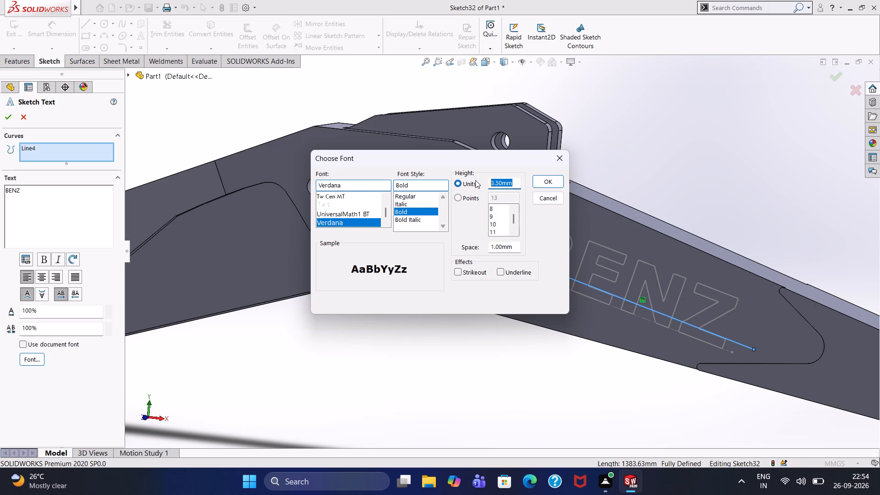
text(300)
key(Return)
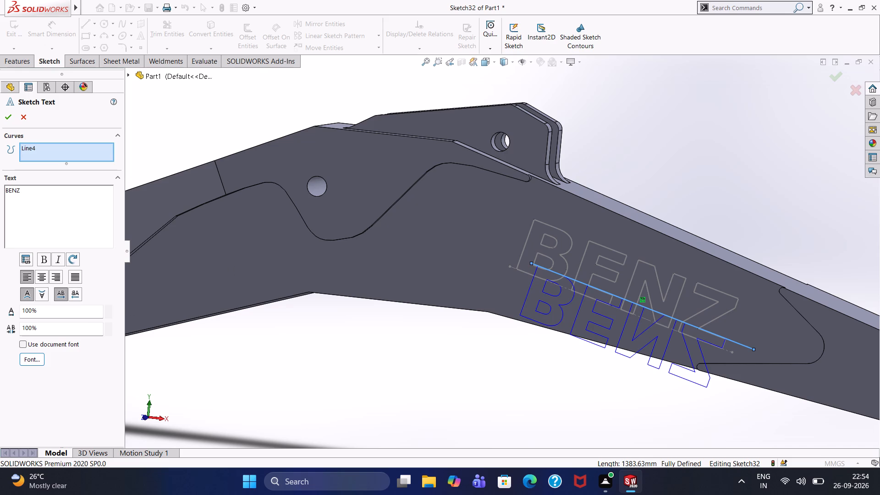
Flip the BENZ text vertically and horizontally so it reads correctly above the sloping line on the mirrored face.
click(42, 295)
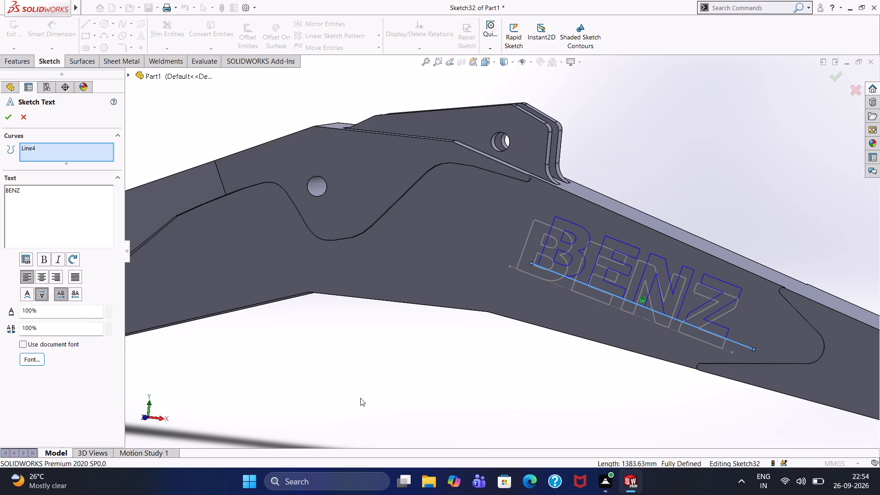
middle_drag(453, 390, 330, 374)
scroll(268, 351, up, 2)
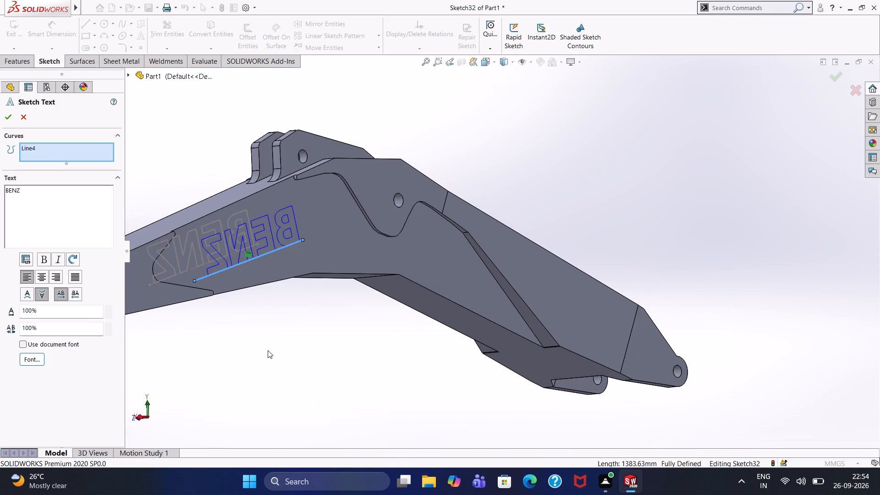
click(72, 294)
middle_drag(265, 357, 268, 356)
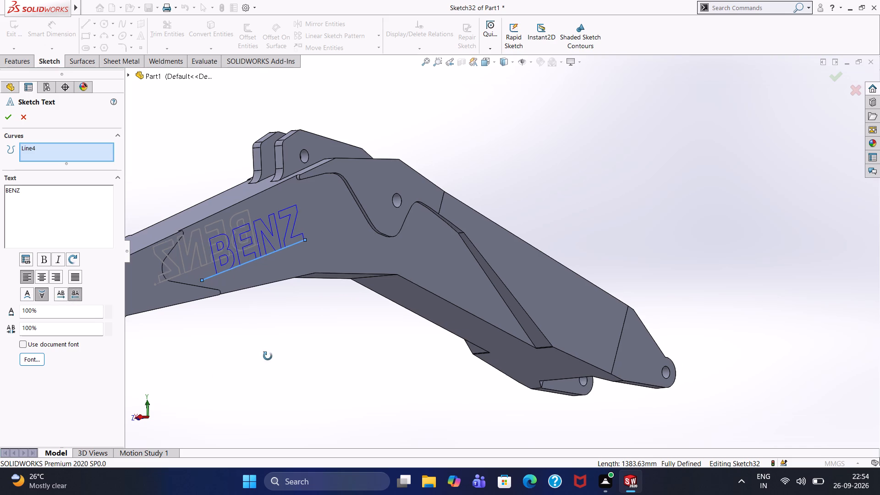
middle_drag(268, 356, 212, 369)
scroll(229, 357, up, 1)
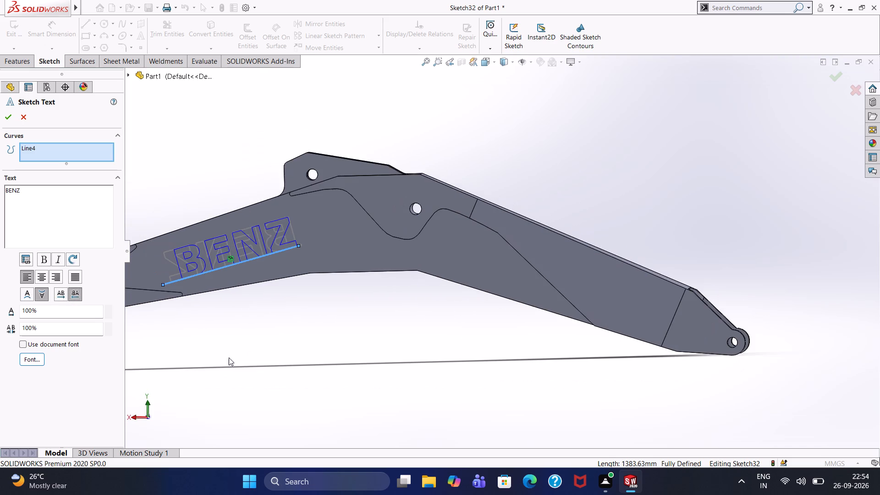
scroll(229, 356, up, 3)
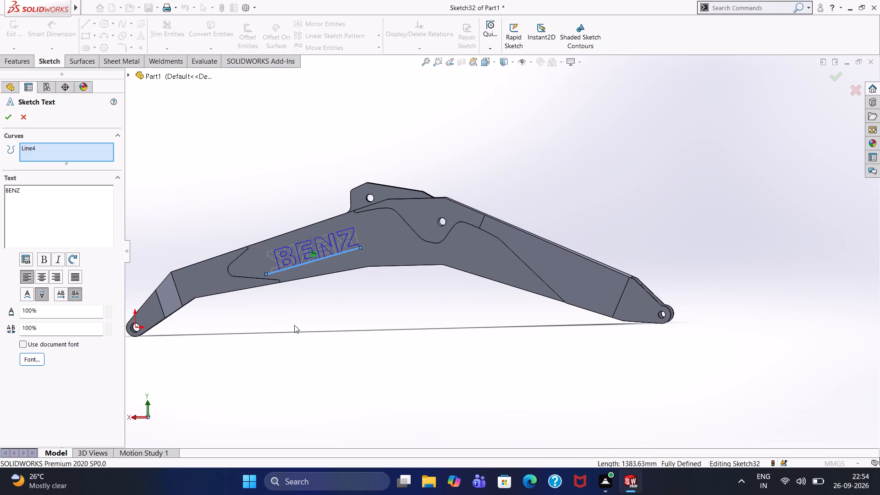
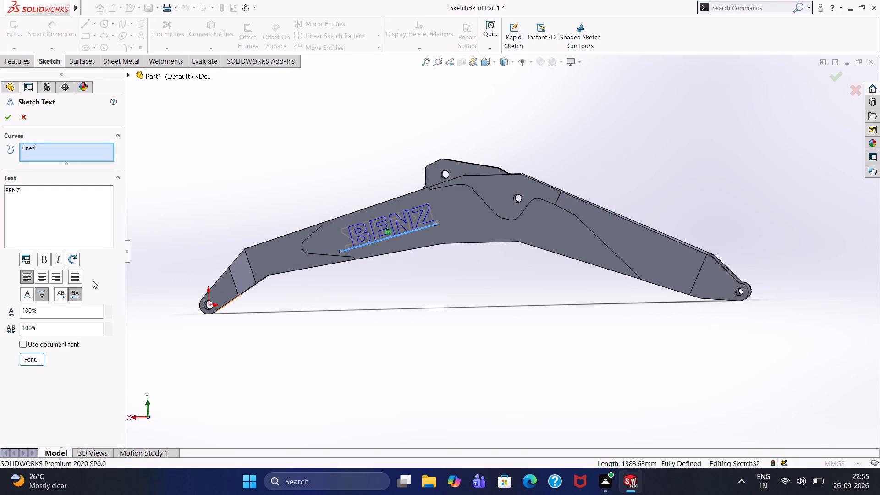
Centre-align the BENZ text along the sloping line on the mirrored recessed face and accept the sketch text.
click(40, 276)
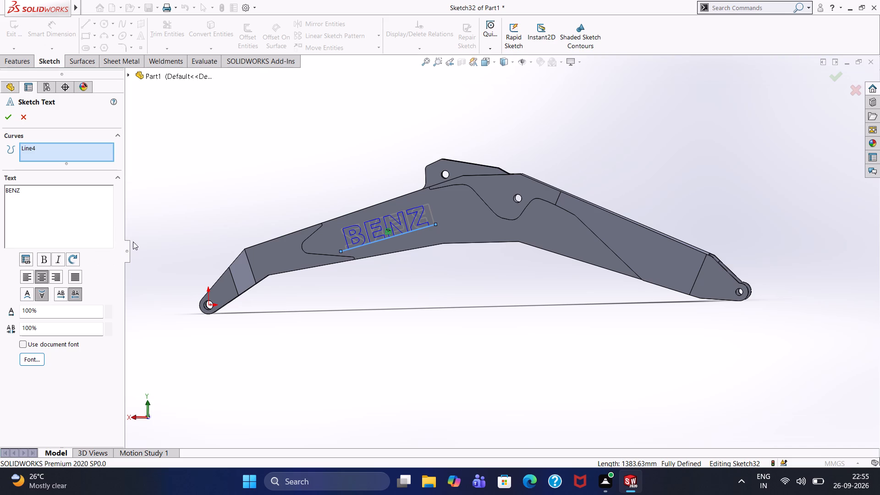
click(7, 116)
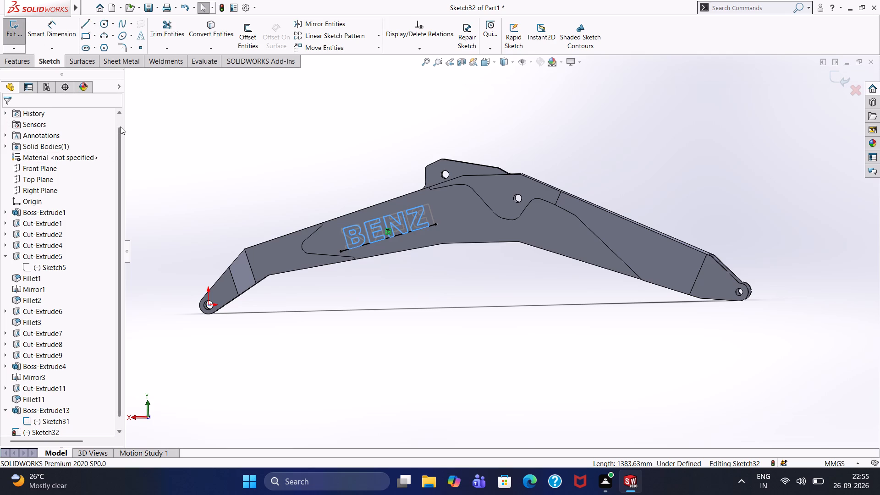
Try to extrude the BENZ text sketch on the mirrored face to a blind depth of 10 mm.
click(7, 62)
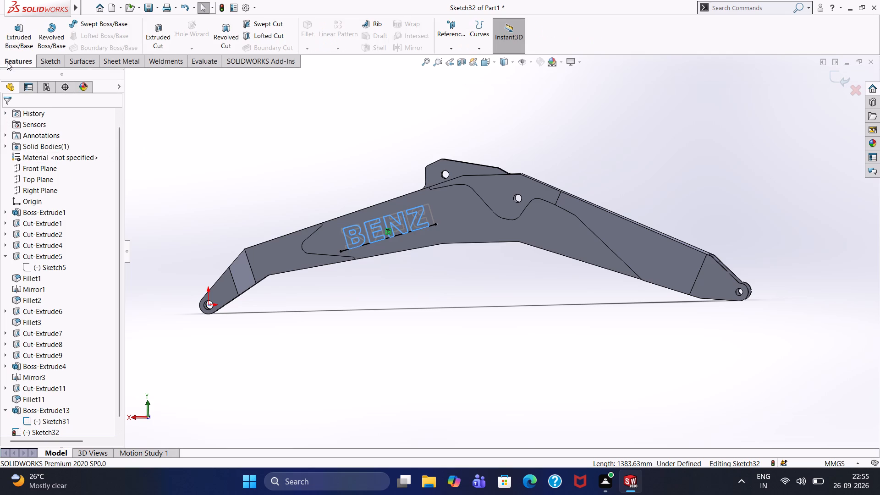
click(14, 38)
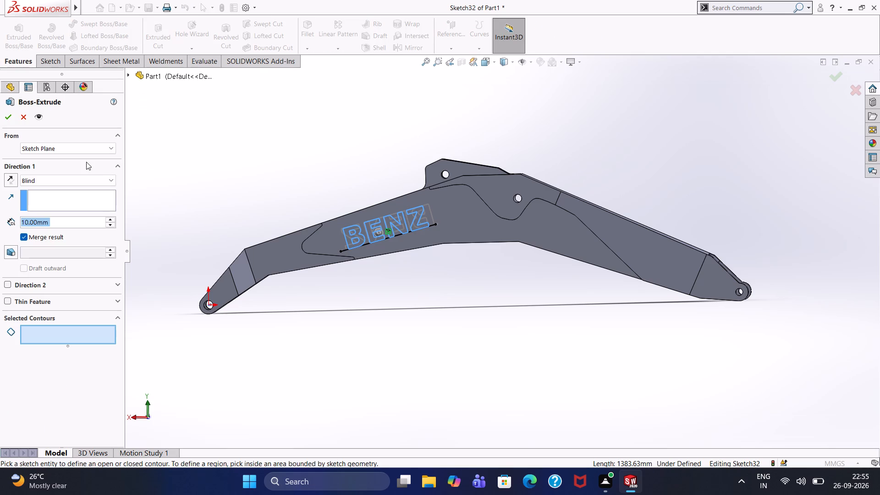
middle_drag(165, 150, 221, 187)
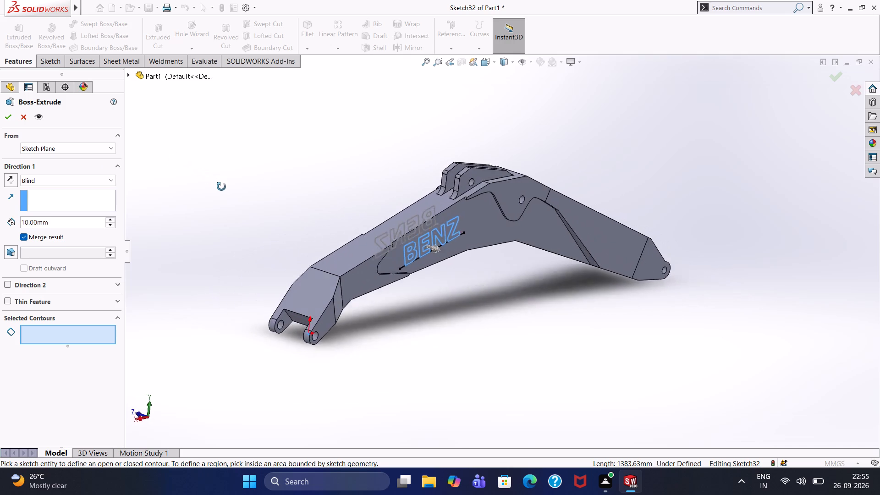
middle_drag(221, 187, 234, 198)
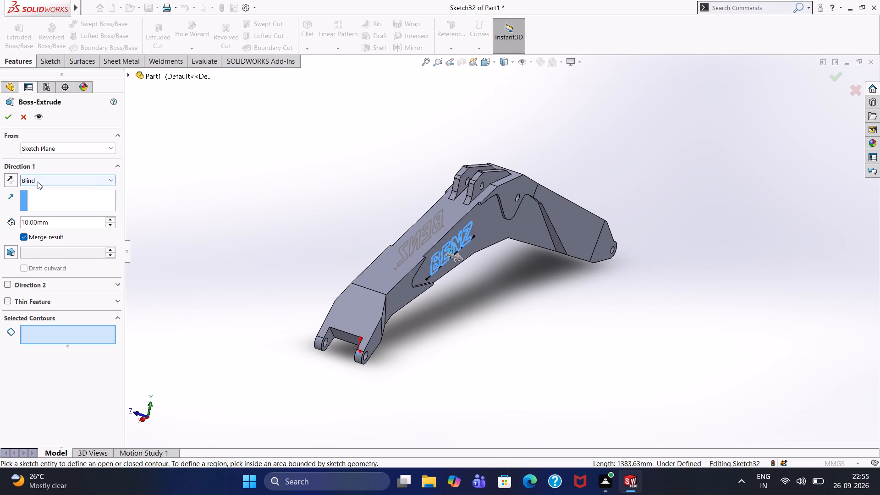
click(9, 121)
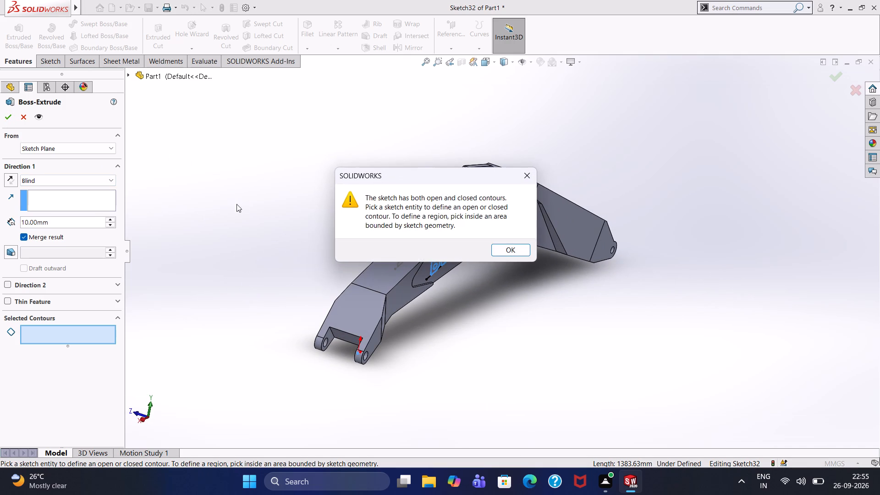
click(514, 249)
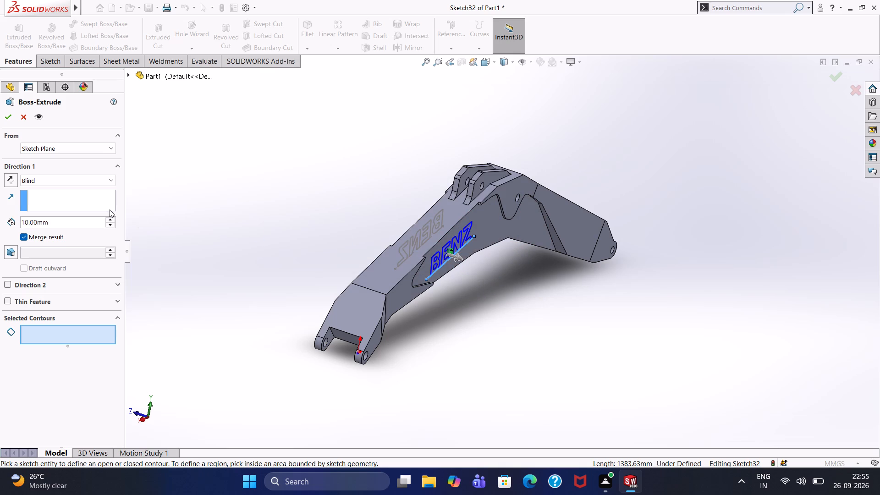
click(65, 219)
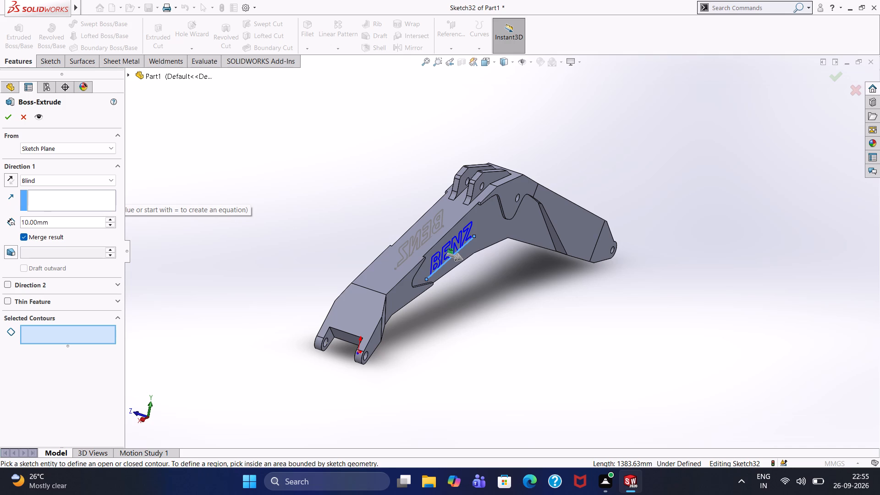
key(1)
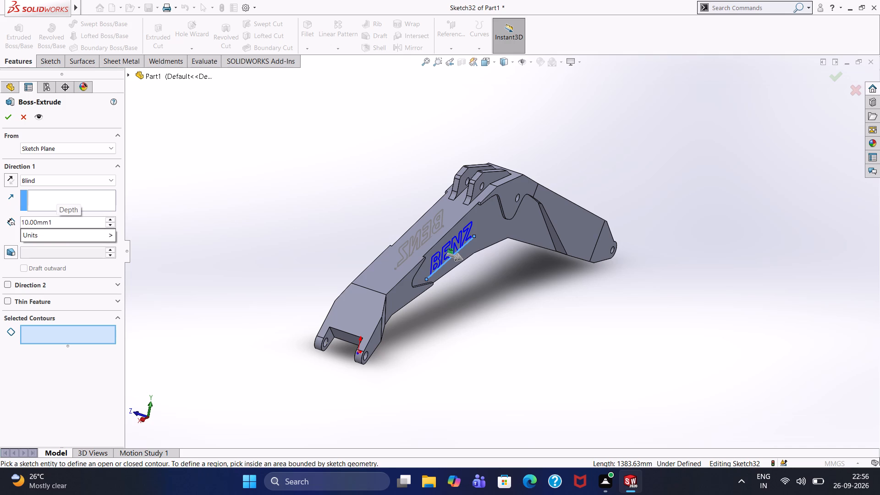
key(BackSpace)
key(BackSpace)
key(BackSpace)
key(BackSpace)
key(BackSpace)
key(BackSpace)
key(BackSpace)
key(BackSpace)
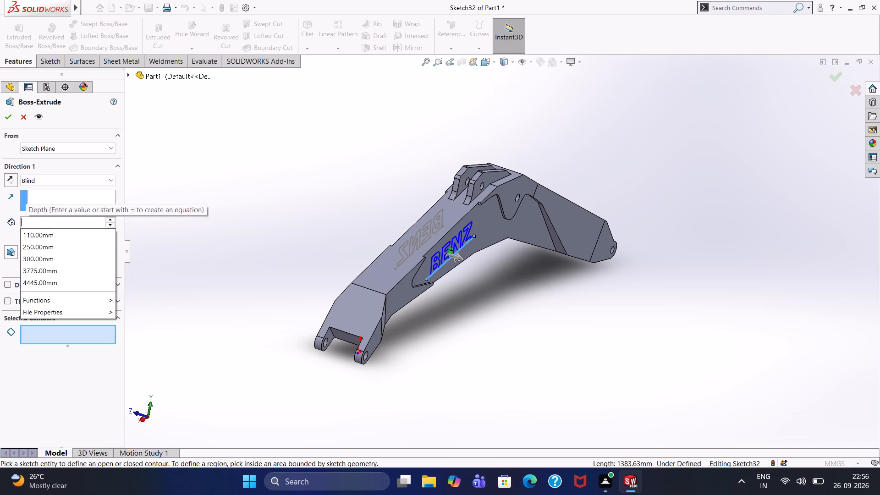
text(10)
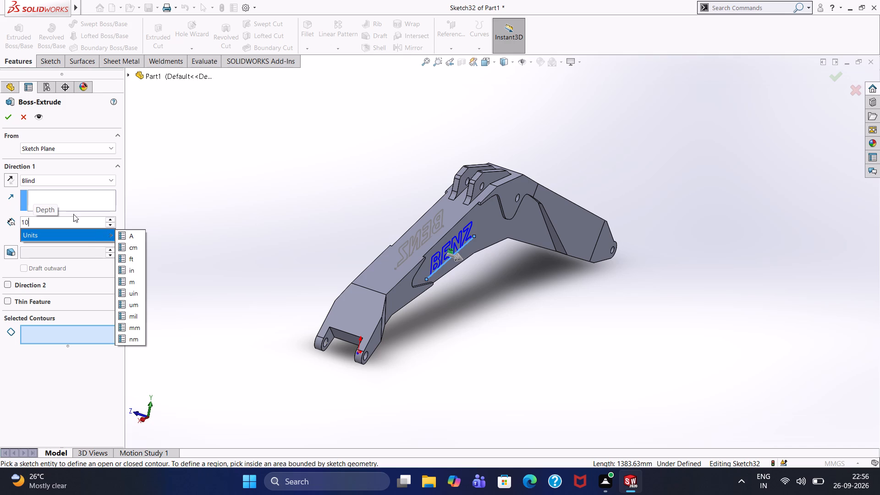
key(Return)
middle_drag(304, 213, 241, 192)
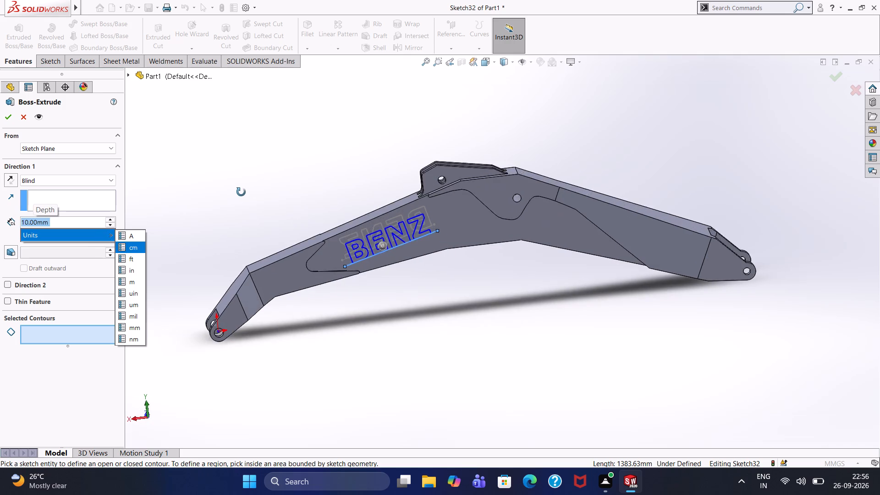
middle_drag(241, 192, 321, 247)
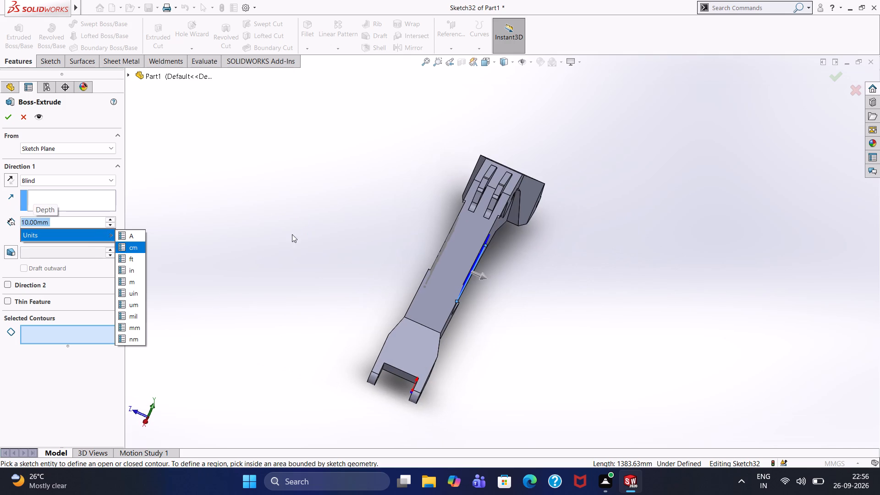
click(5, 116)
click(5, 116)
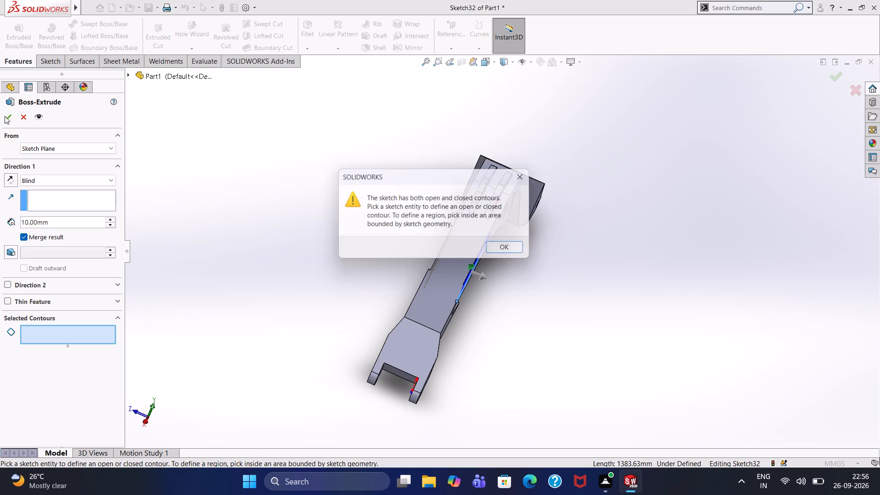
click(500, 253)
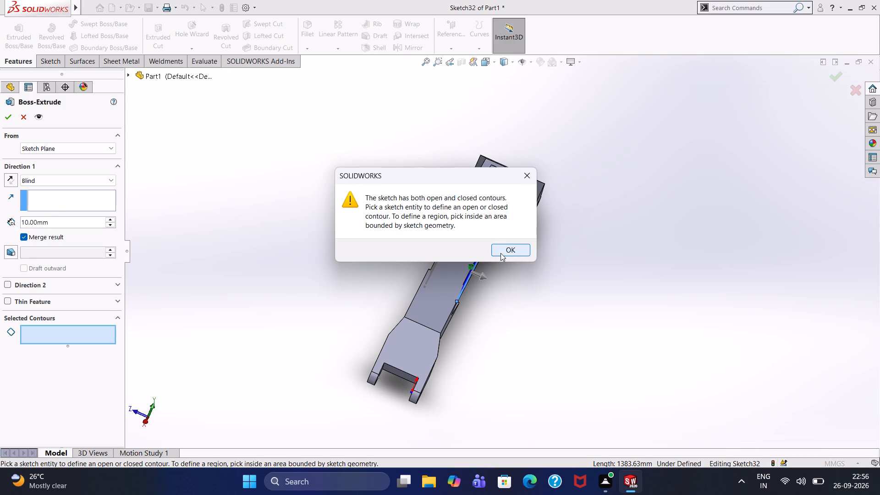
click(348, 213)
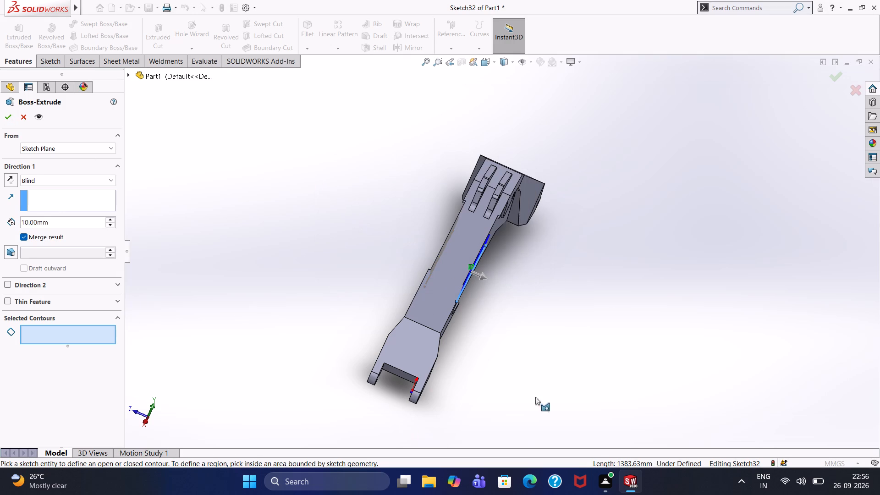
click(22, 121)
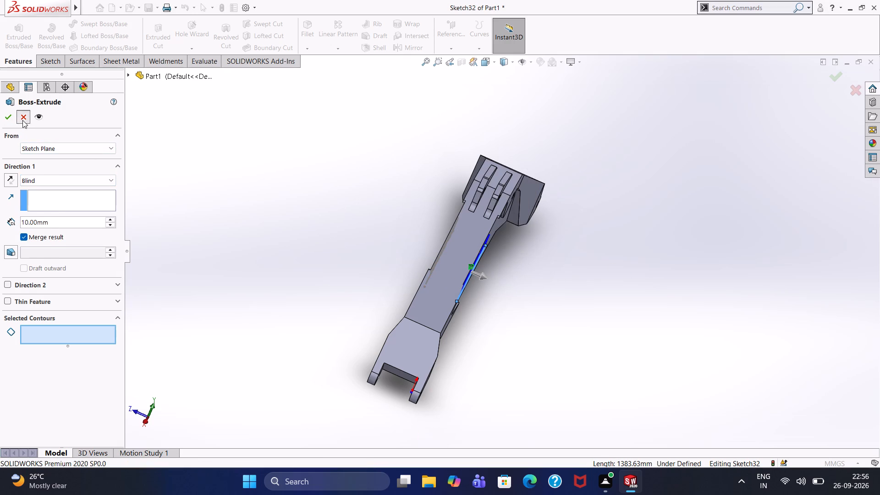
Convert the sloping line beneath the BENZ text on the mirrored face into construction geometry.
middle_drag(393, 255, 331, 225)
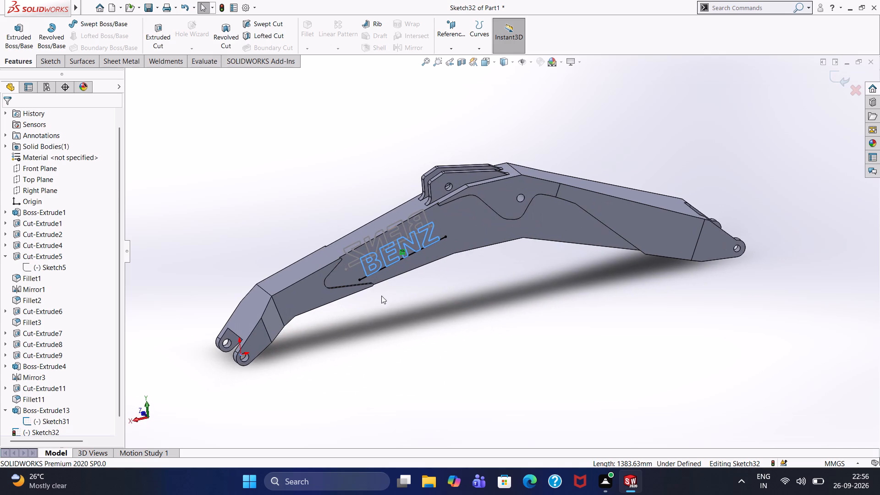
click(396, 296)
scroll(395, 275, down, 5)
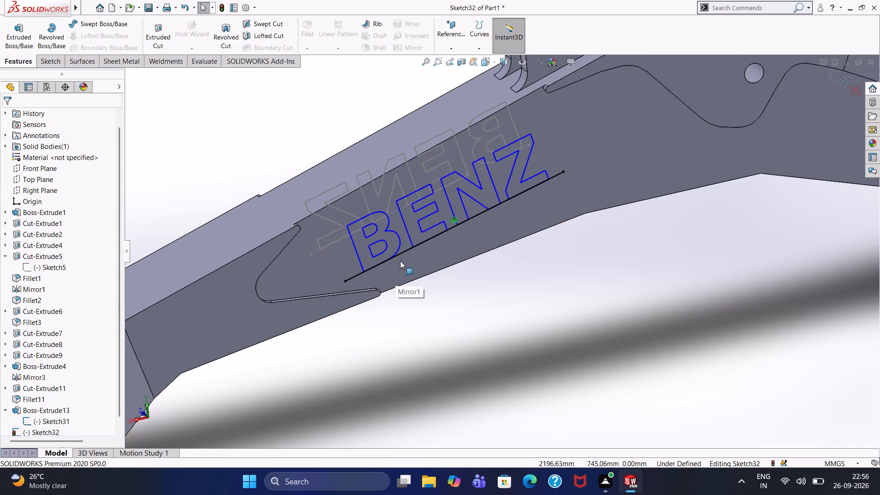
scroll(400, 261, down, 2)
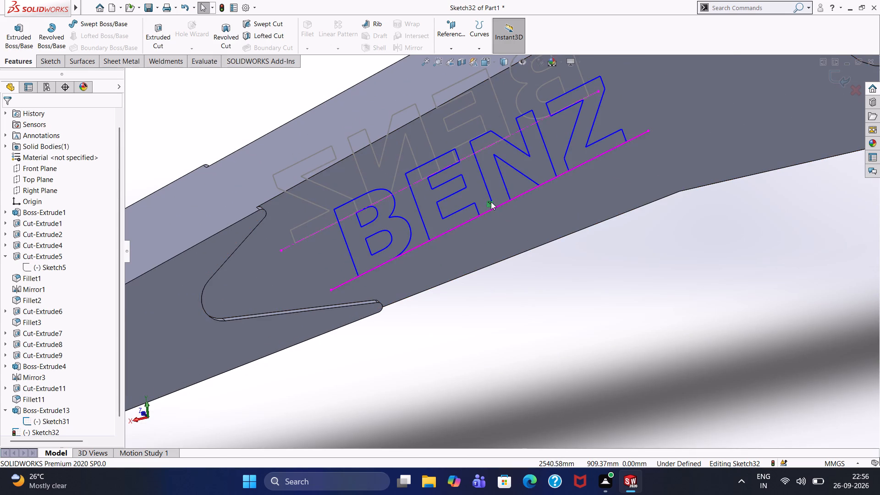
click(493, 204)
click(509, 268)
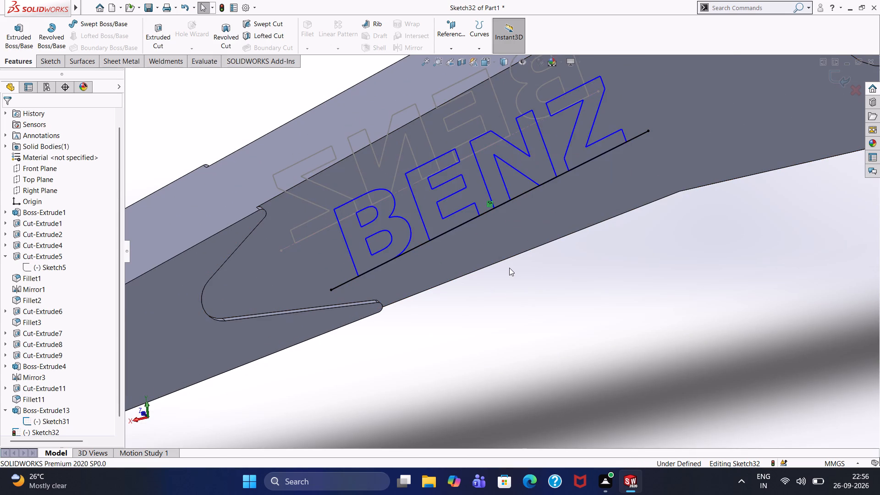
click(489, 203)
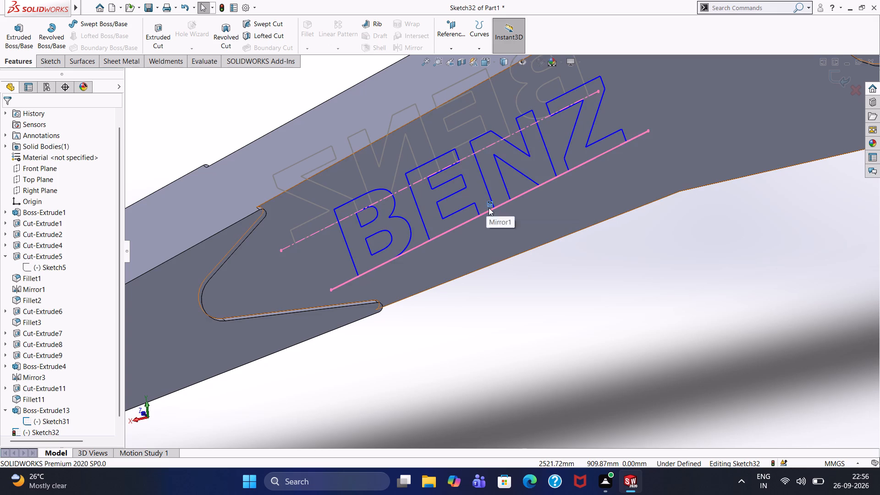
middle_drag(487, 292, 522, 316)
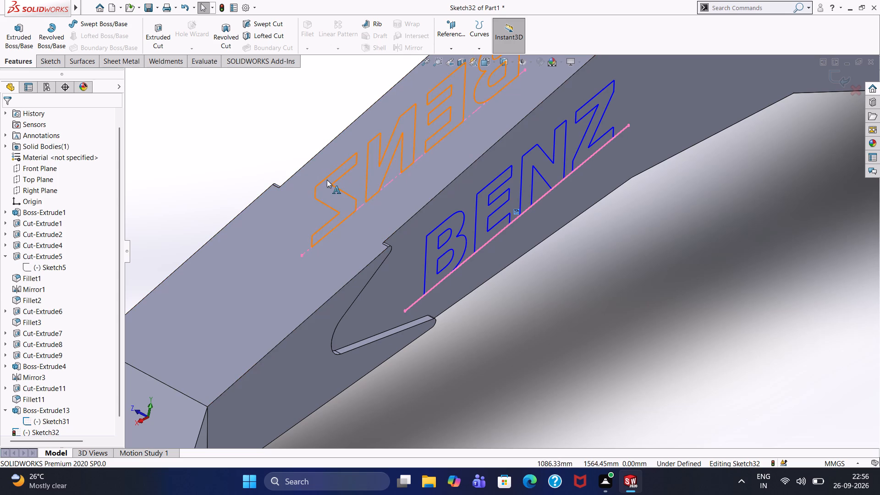
key(Escape)
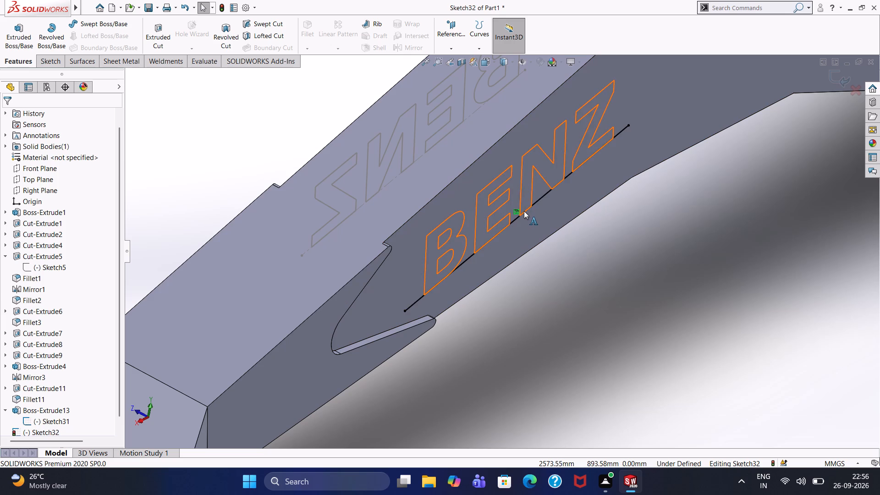
click(517, 215)
key(Escape)
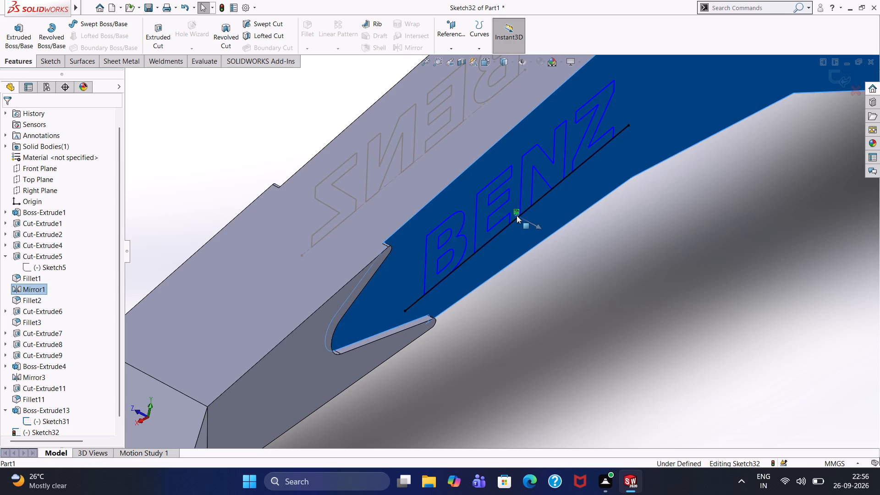
middle_drag(538, 269, 487, 226)
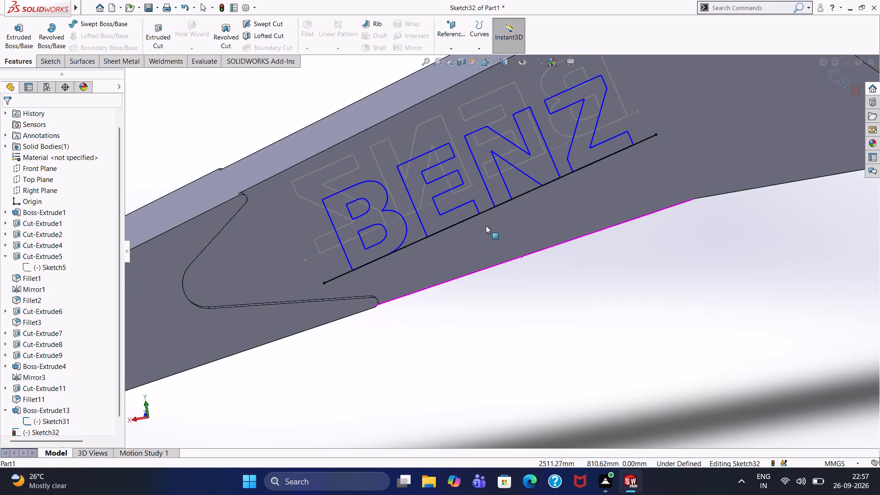
click(482, 213)
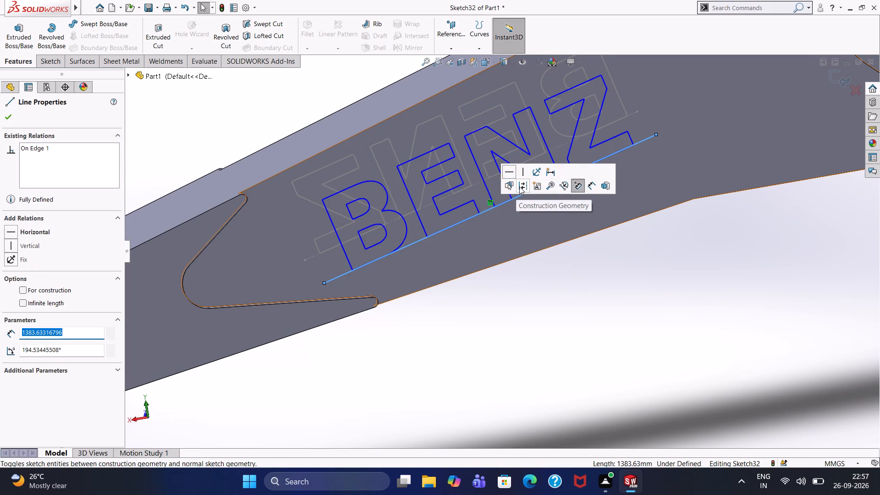
click(521, 184)
Extrude the BENZ text on the mirrored recessed face 10 mm blind from the sketch plane, merged with the boom.
middle_drag(454, 312, 478, 311)
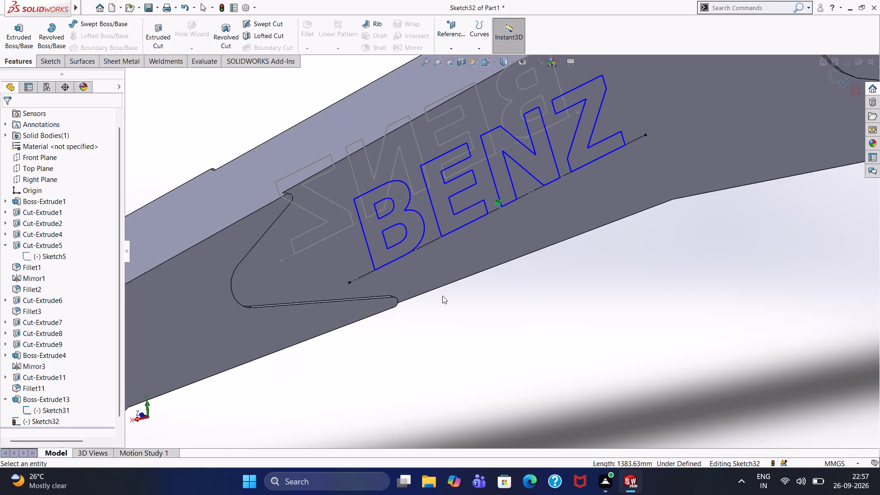
click(12, 31)
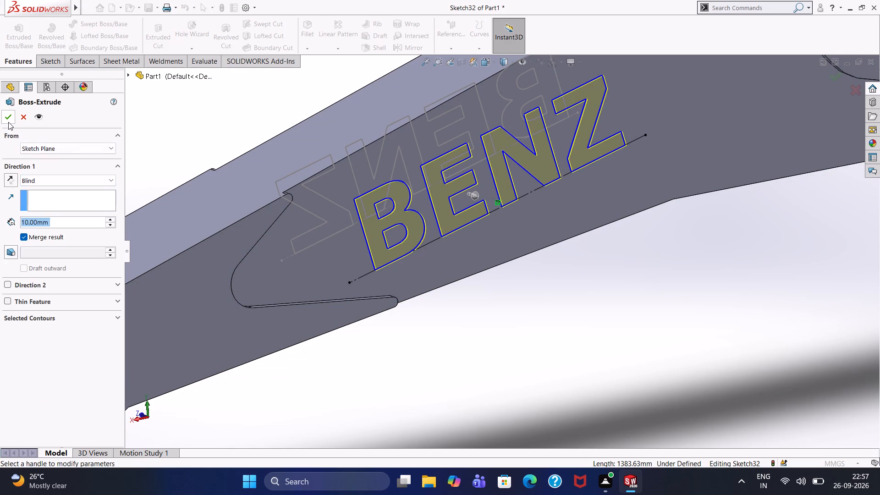
click(8, 122)
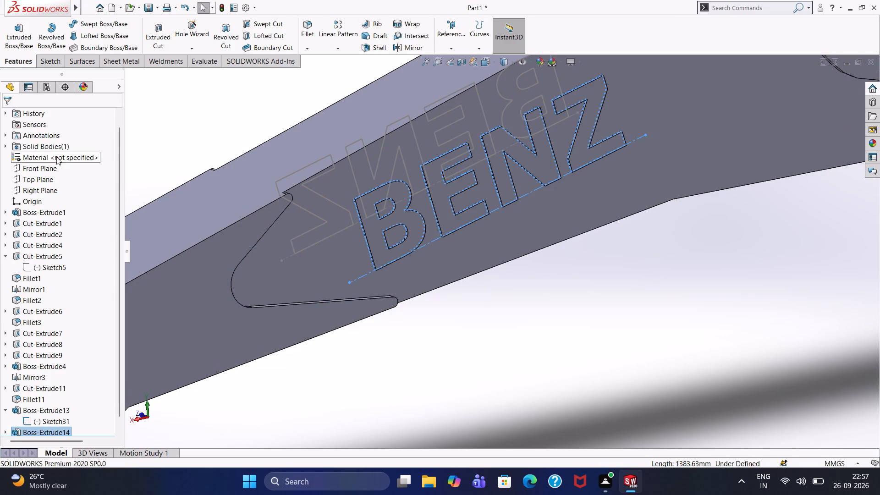
click(165, 108)
Hide the BENZ text sketch (Sketch31) on the original recessed side face of the boom.
middle_drag(170, 109, 213, 134)
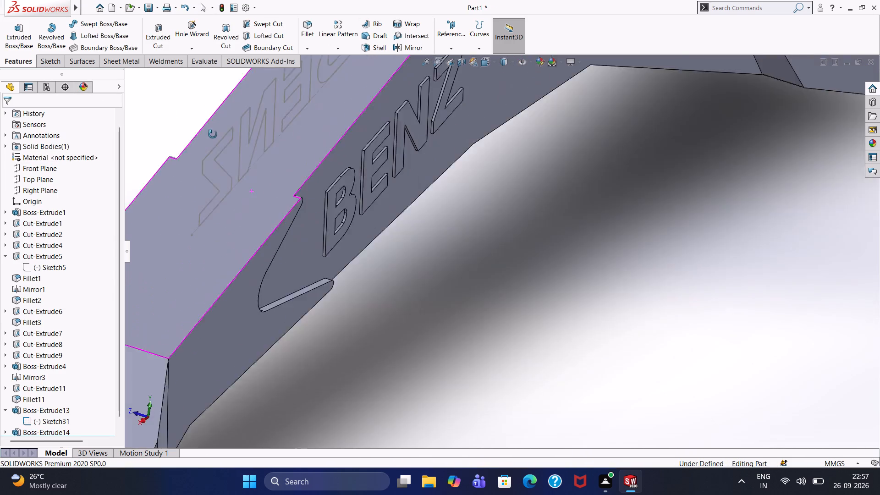
middle_drag(213, 134, 251, 144)
scroll(252, 144, down, 1)
scroll(199, 171, up, 3)
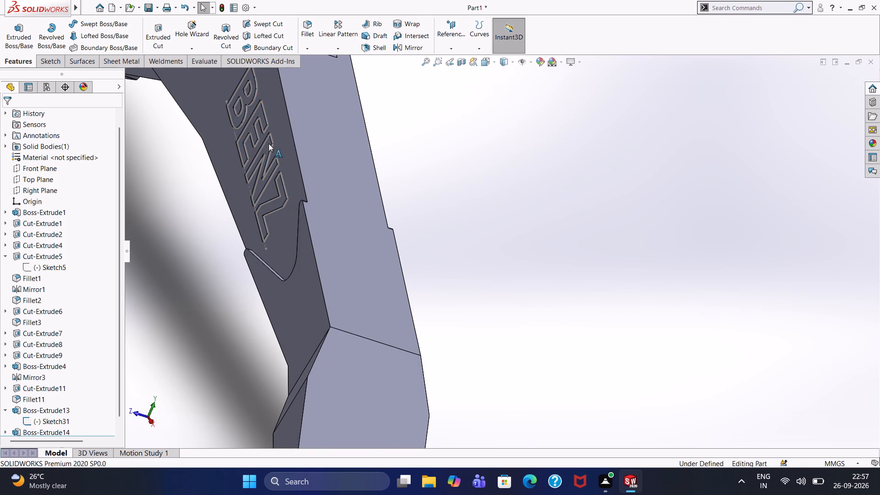
scroll(65, 453, down, 4)
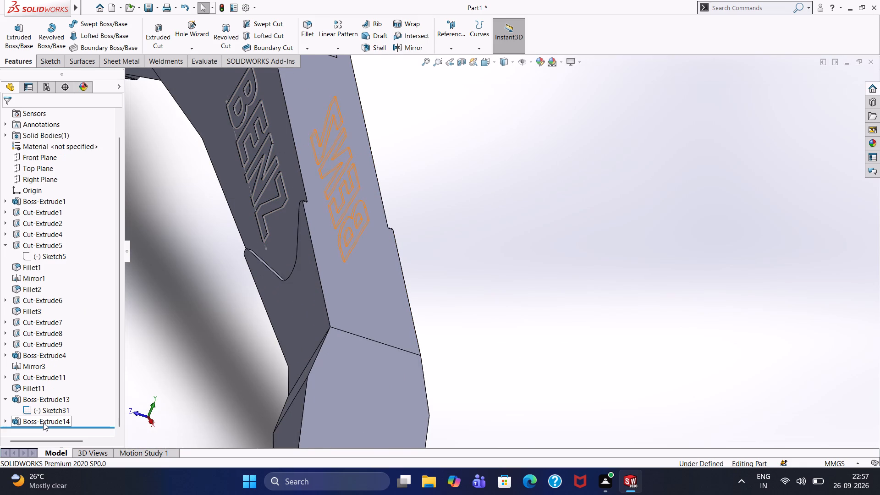
click(45, 410)
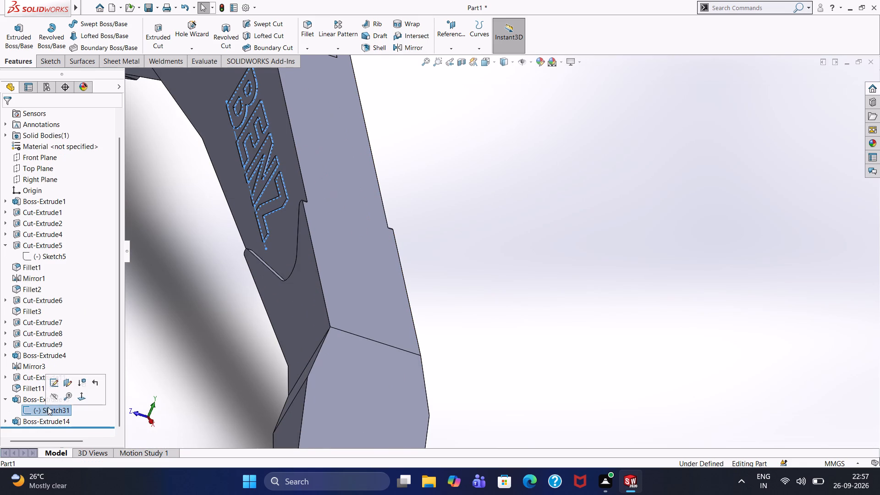
click(149, 340)
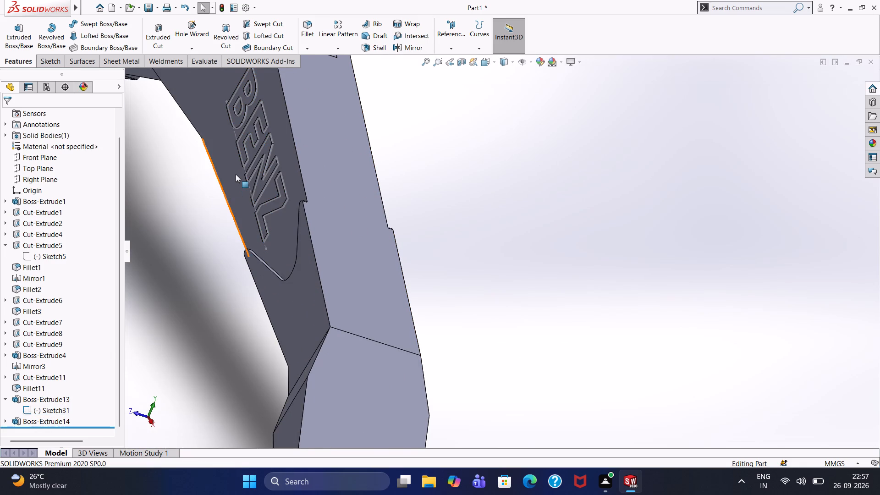
click(236, 174)
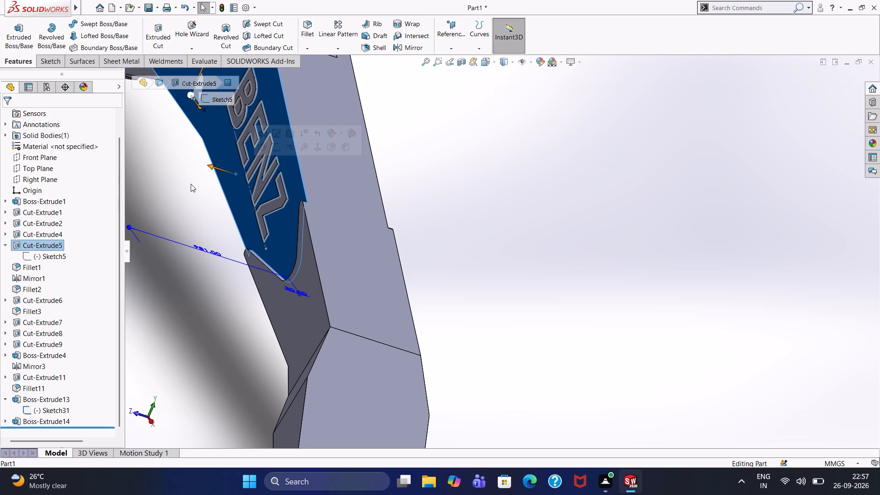
click(191, 184)
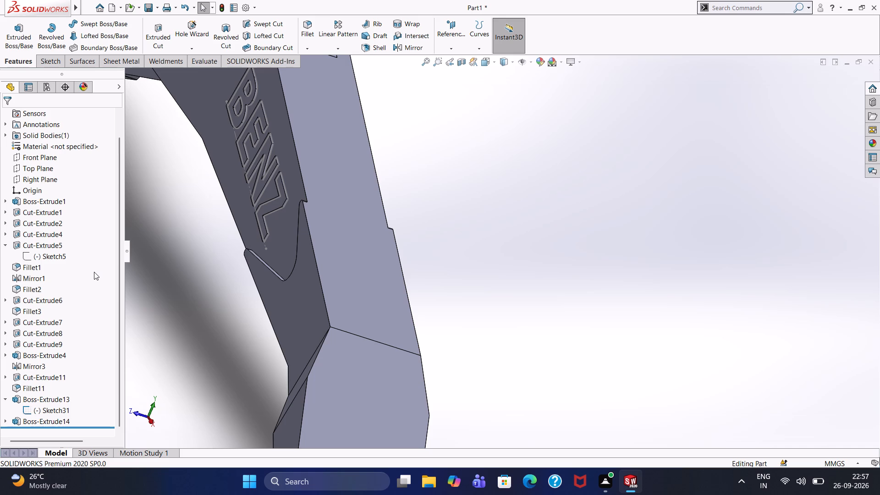
scroll(74, 393, down, 5)
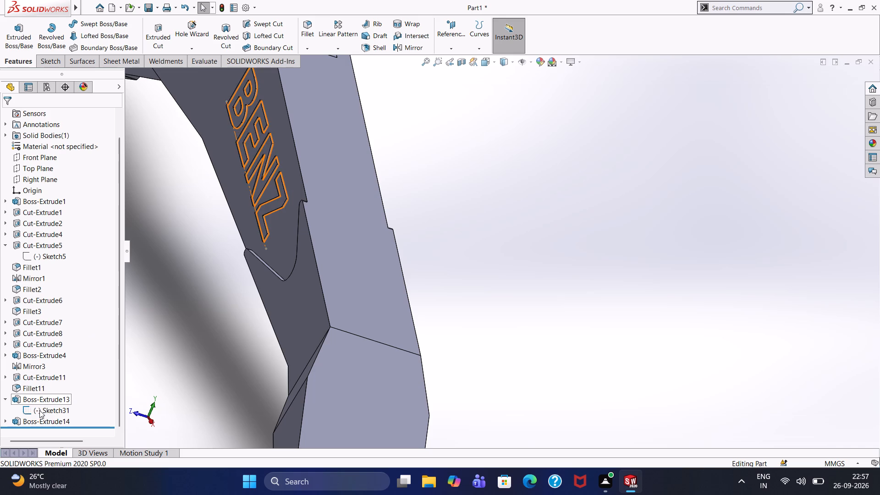
click(39, 411)
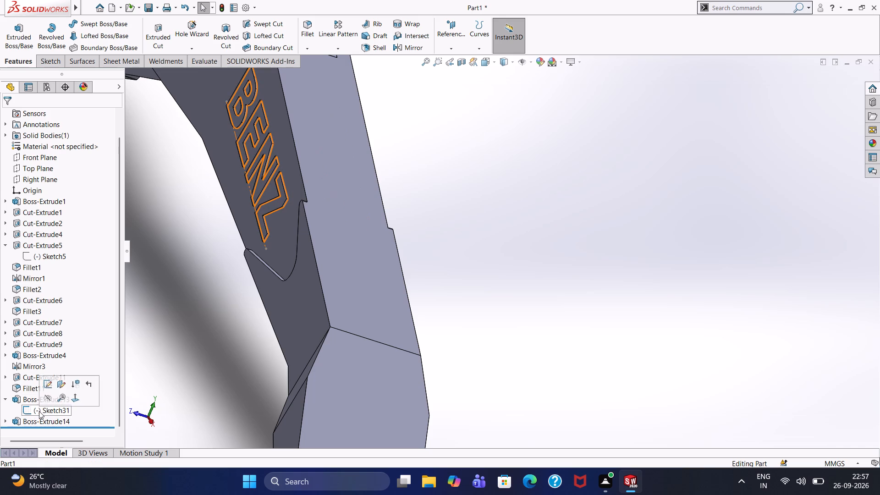
click(47, 399)
click(170, 341)
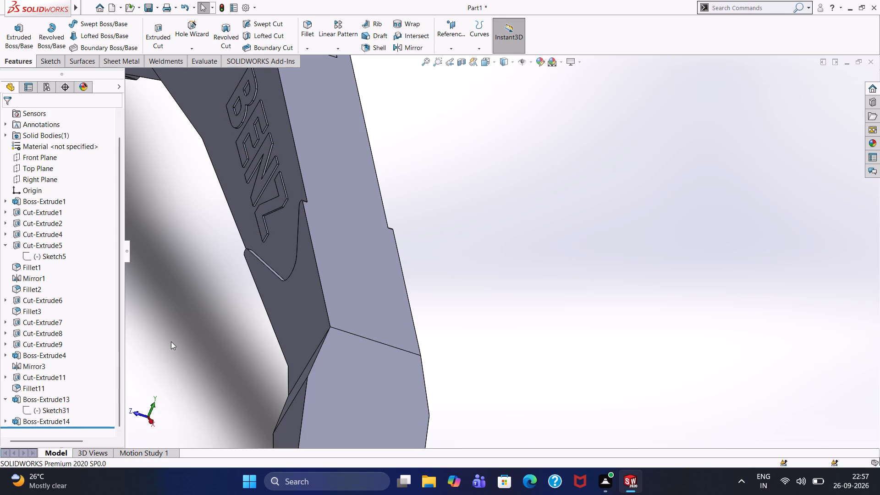
Inspect the raised BENZ lettering on both side faces of the boom from several angles.
middle_drag(483, 238, 431, 241)
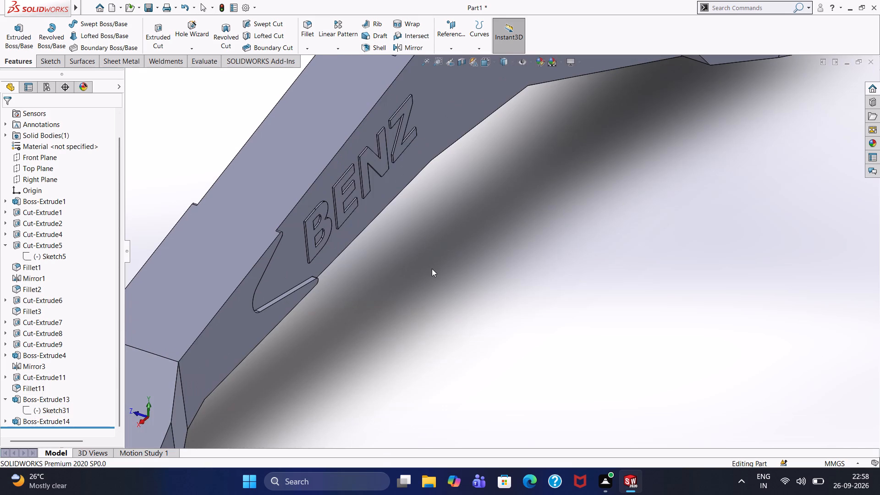
scroll(376, 320, up, 3)
middle_drag(246, 260, 231, 237)
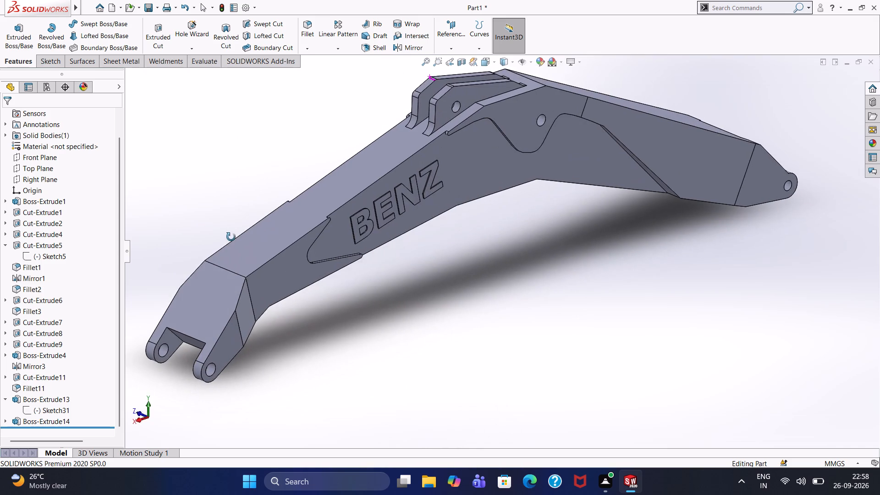
middle_drag(231, 237, 296, 247)
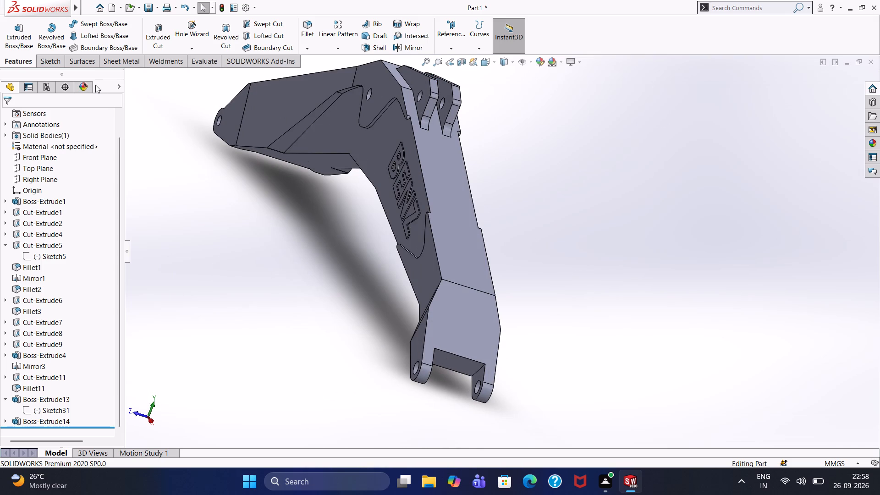
scroll(271, 283, up, 3)
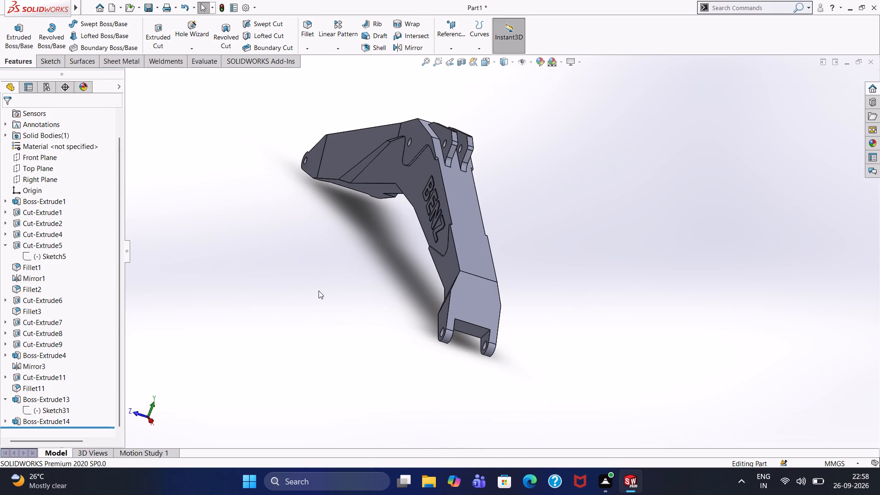
middle_drag(323, 291, 255, 278)
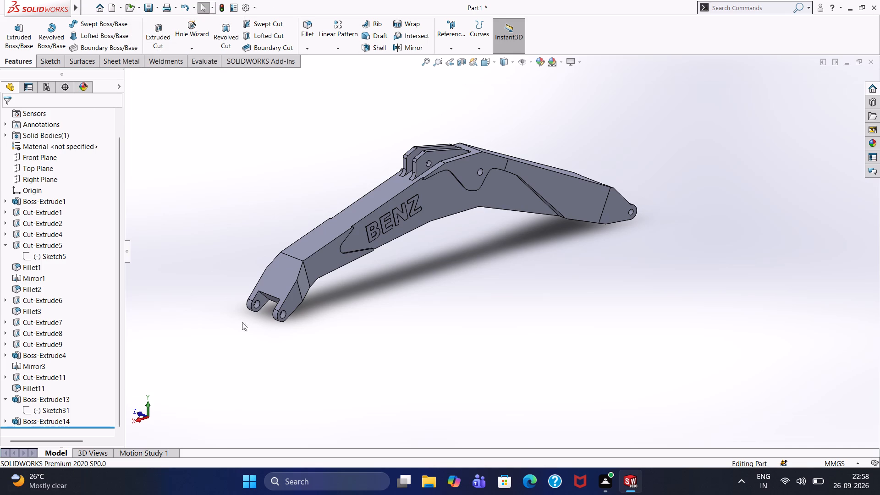
middle_drag(198, 149, 256, 179)
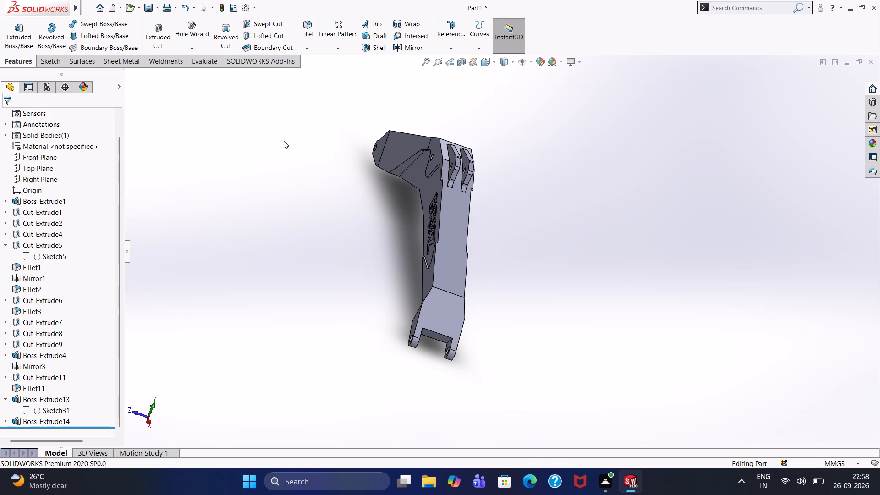
Apply a black colour appearance from the standard swatches to the whole boom part.
click(86, 86)
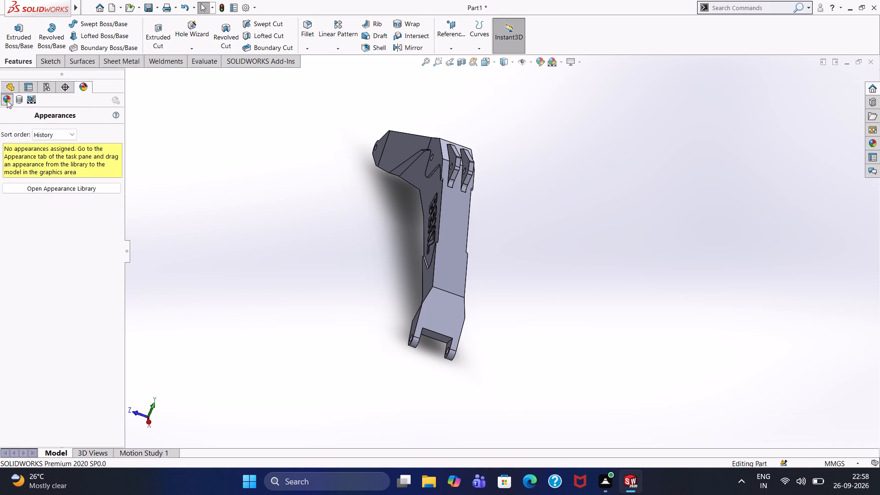
click(7, 100)
click(539, 62)
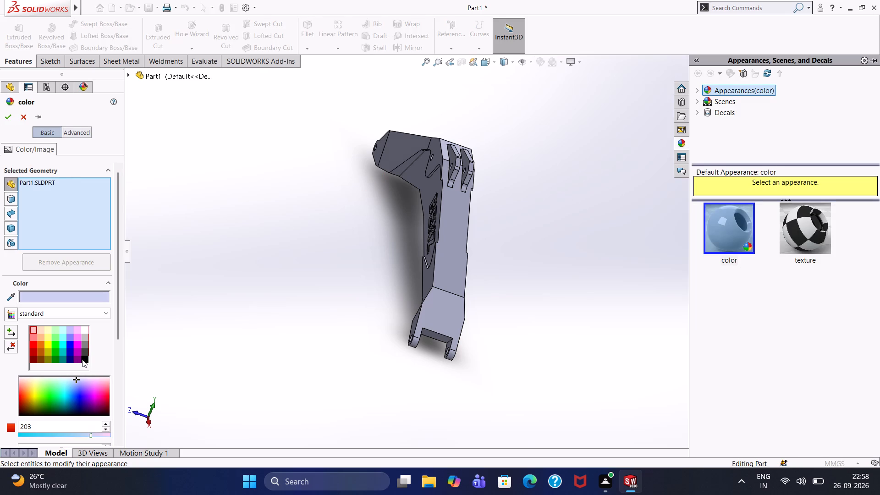
click(83, 359)
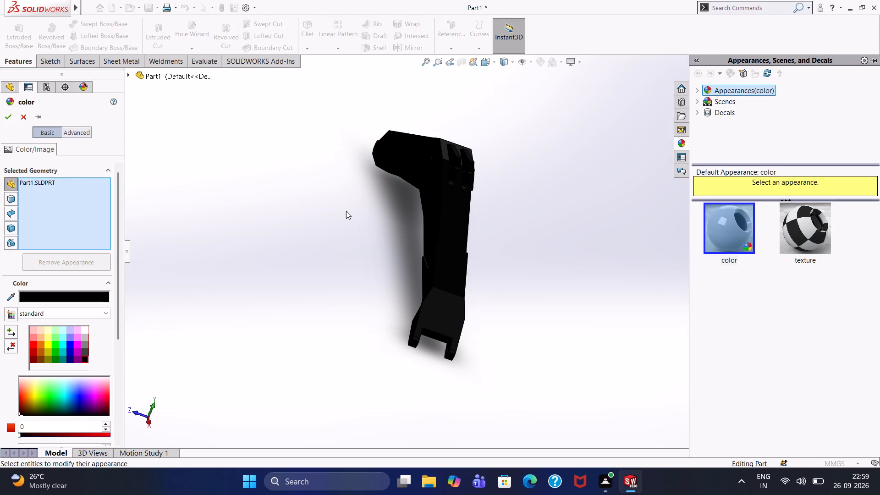
middle_drag(346, 211, 377, 213)
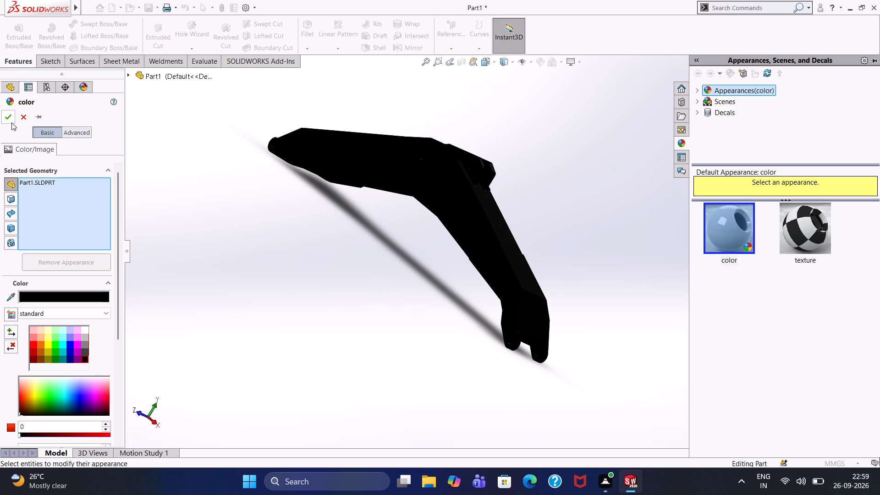
click(11, 122)
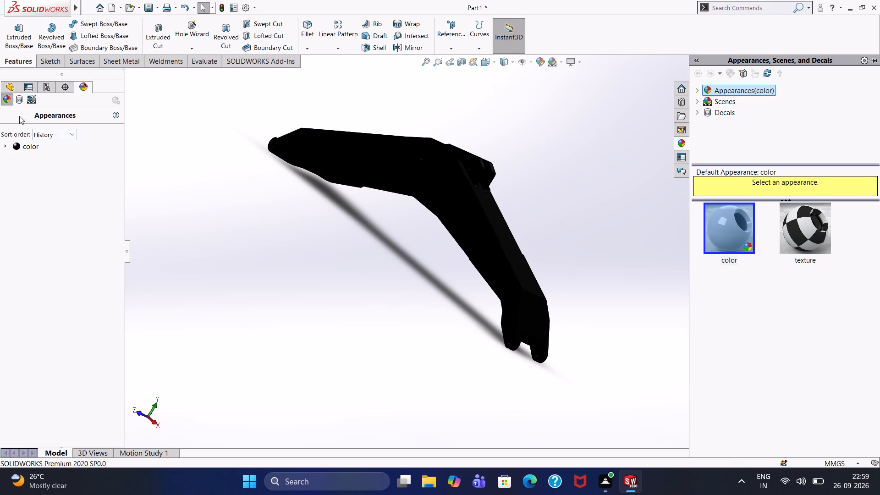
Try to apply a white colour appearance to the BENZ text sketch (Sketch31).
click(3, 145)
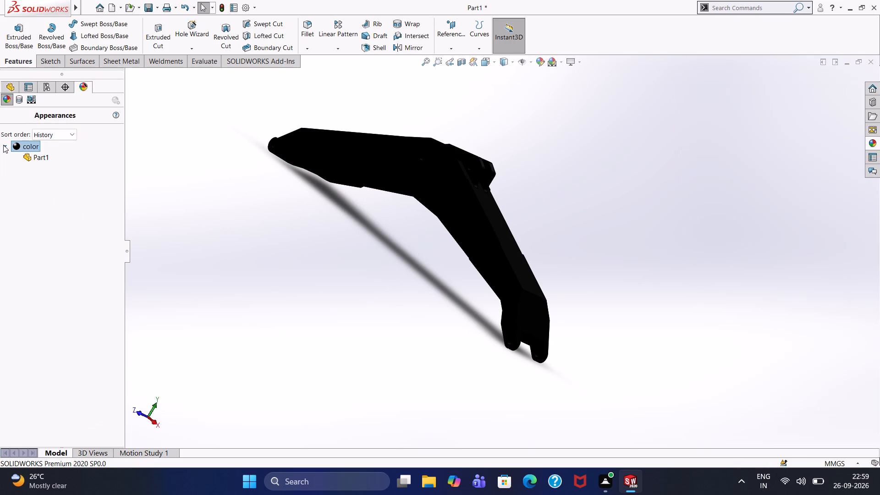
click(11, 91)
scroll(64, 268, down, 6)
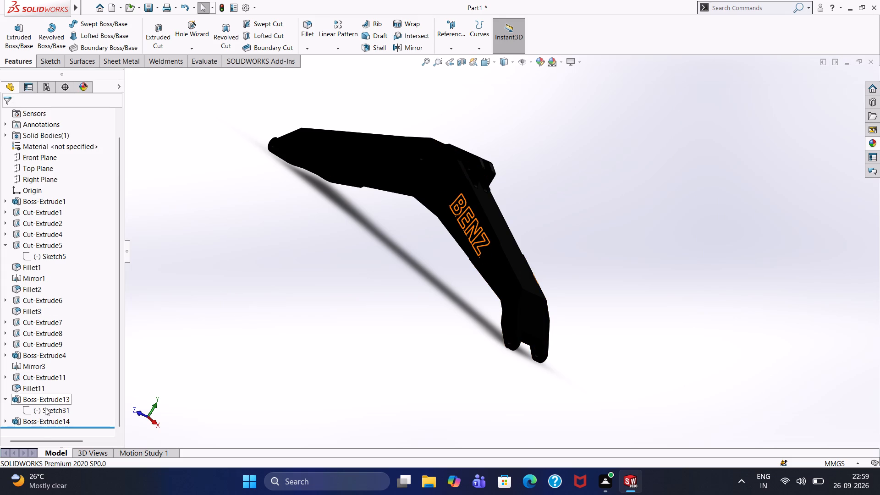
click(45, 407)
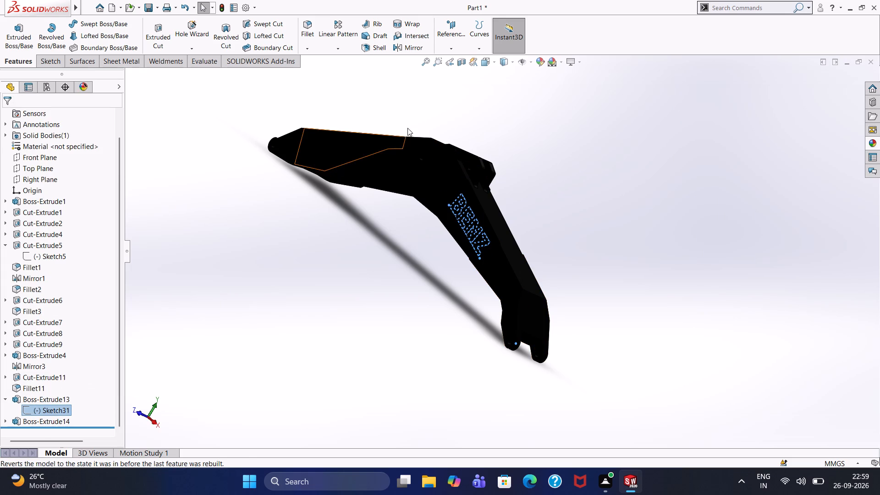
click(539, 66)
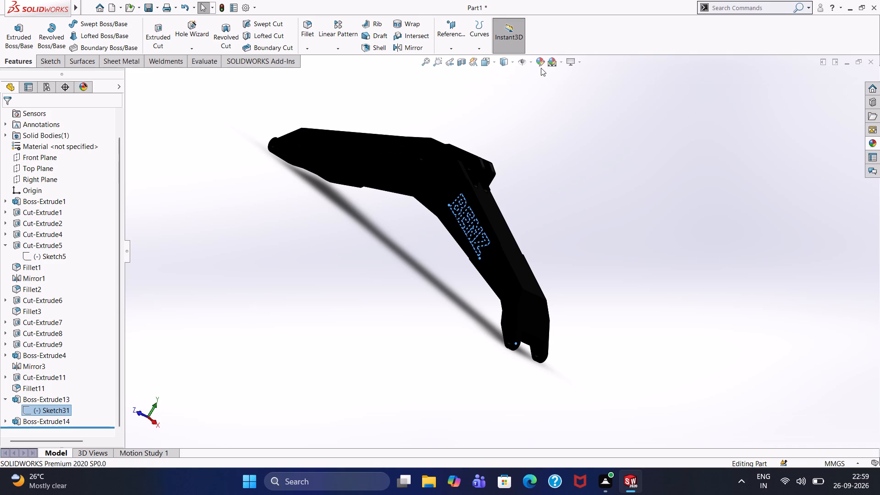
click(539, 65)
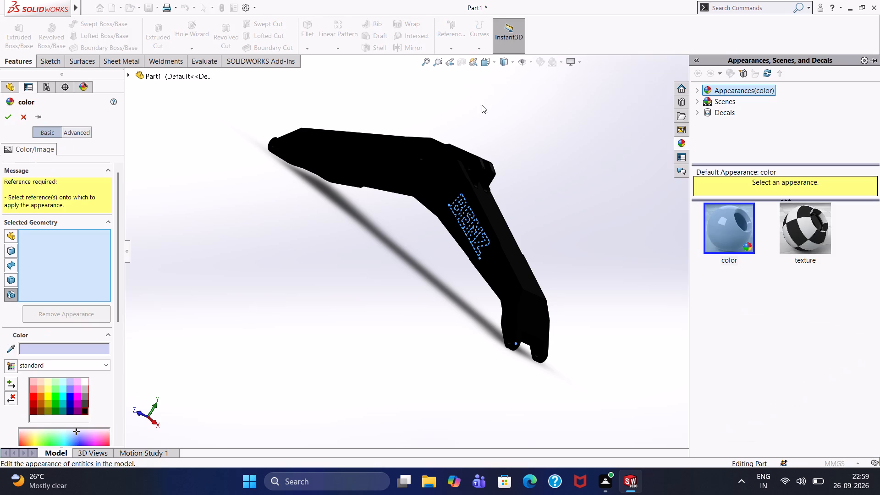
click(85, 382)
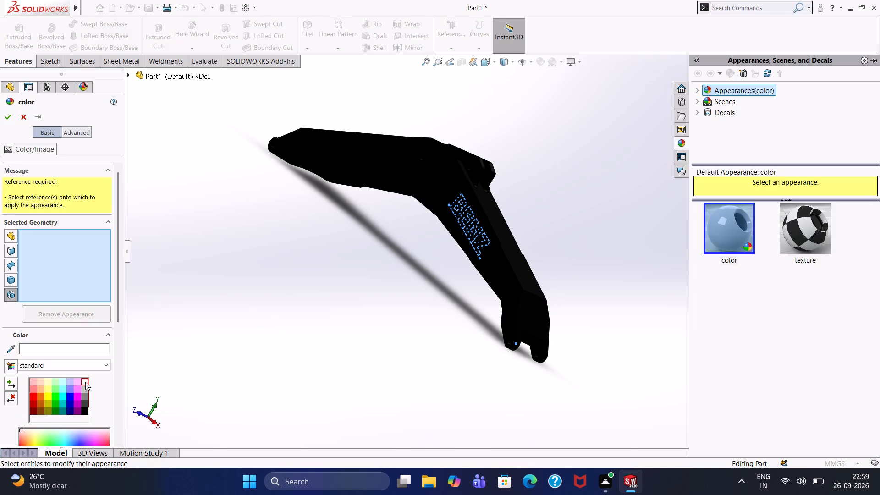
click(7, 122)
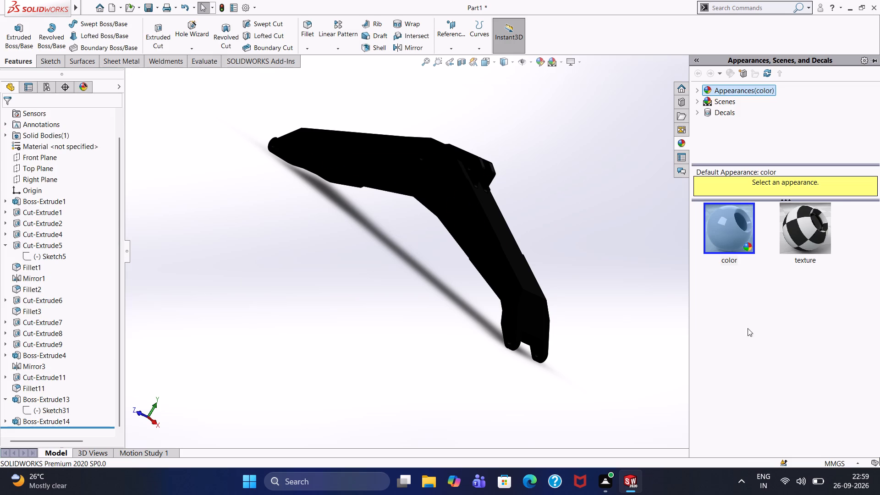
Apply a white colour appearance to the BENZ lettering extrusion Boss-Extrude13 on the original recessed side face.
click(68, 415)
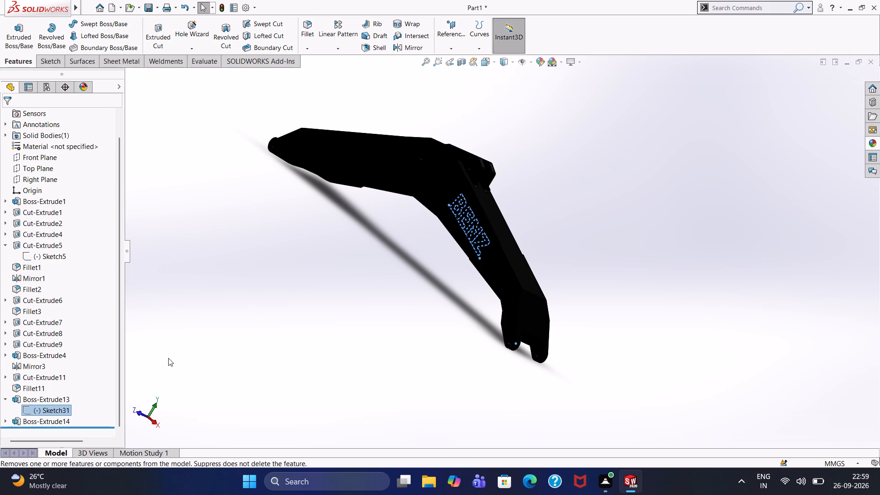
click(55, 402)
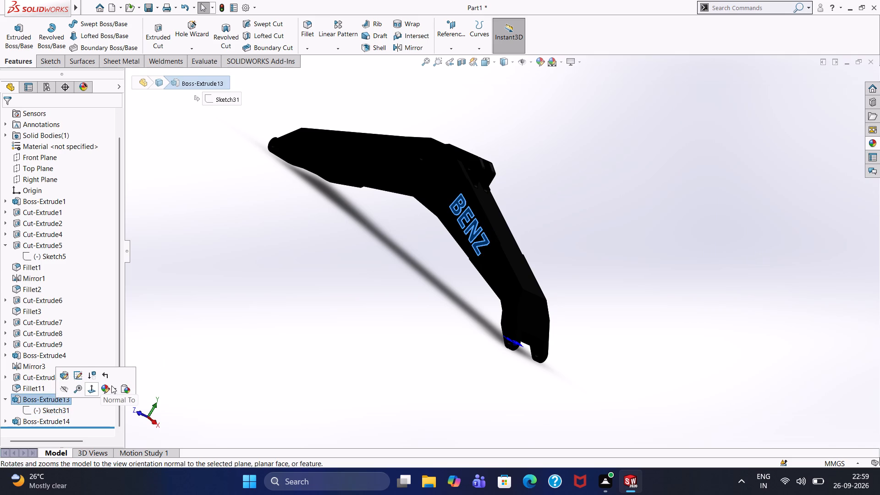
click(107, 391)
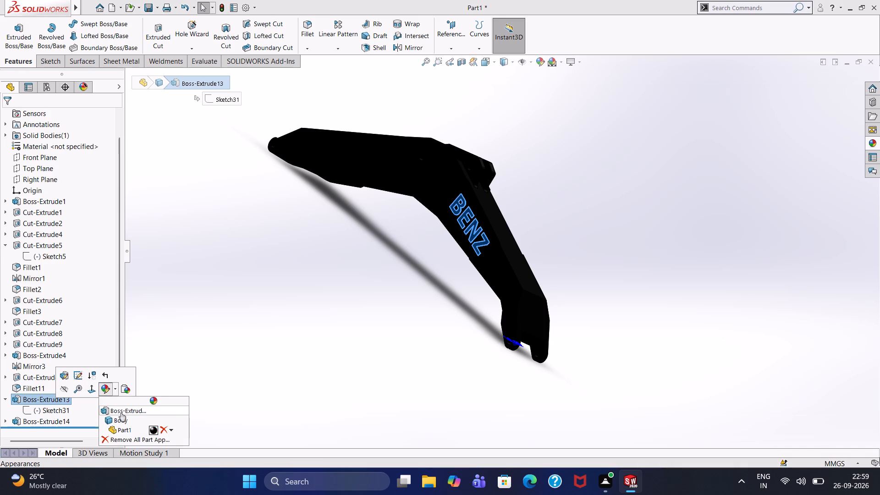
click(121, 412)
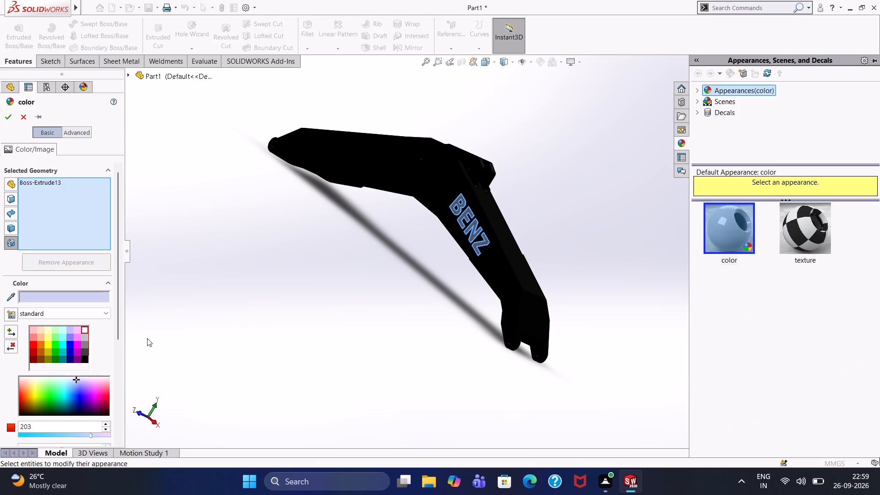
click(84, 330)
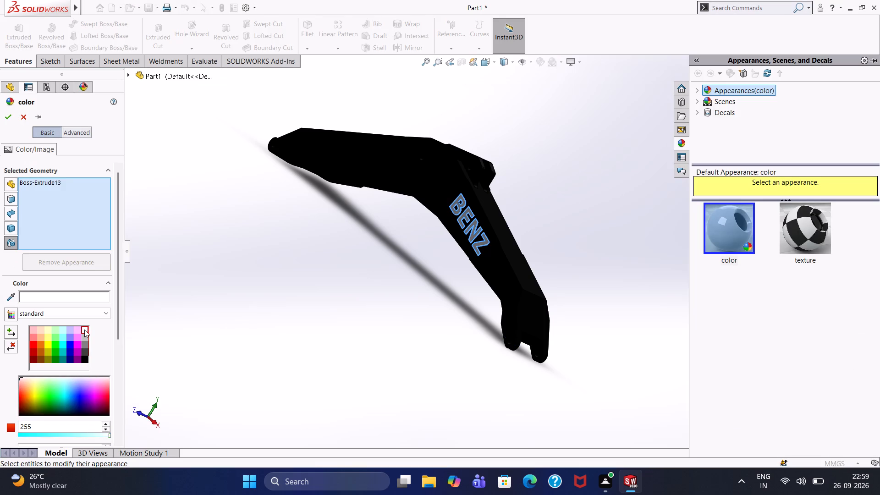
click(5, 116)
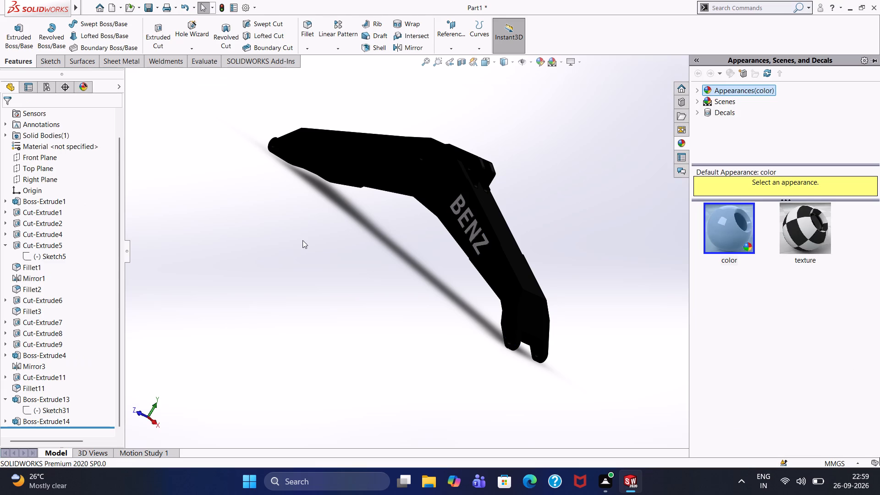
Apply the preset light lavender colour appearance to the BENZ lettering extrusion Boss-Extrude14 on the opposite side face.
click(315, 247)
middle_drag(340, 261, 261, 248)
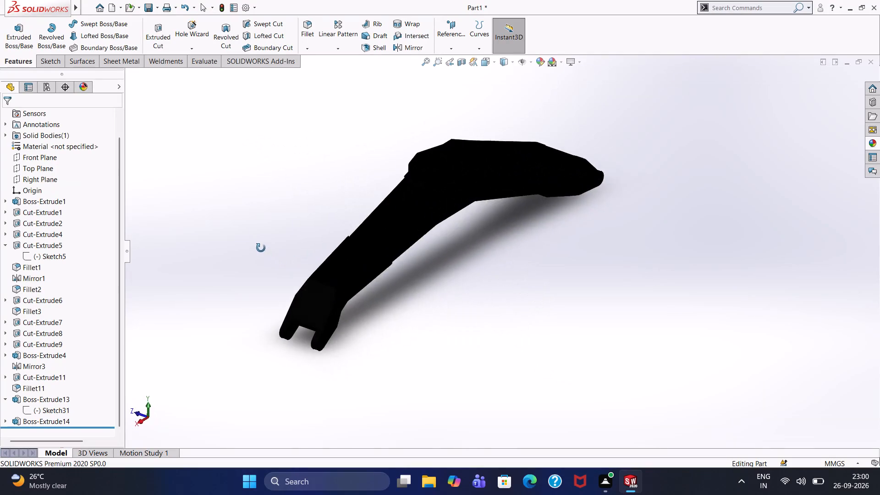
middle_drag(261, 248, 225, 221)
click(33, 419)
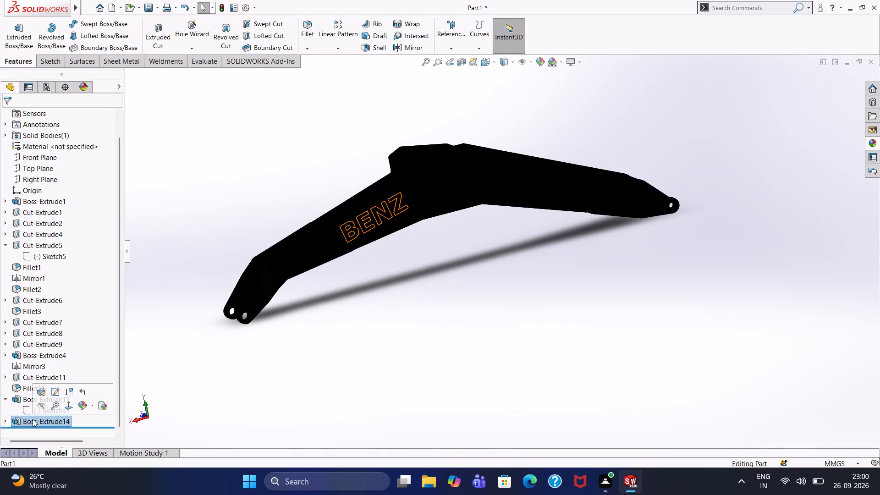
click(83, 403)
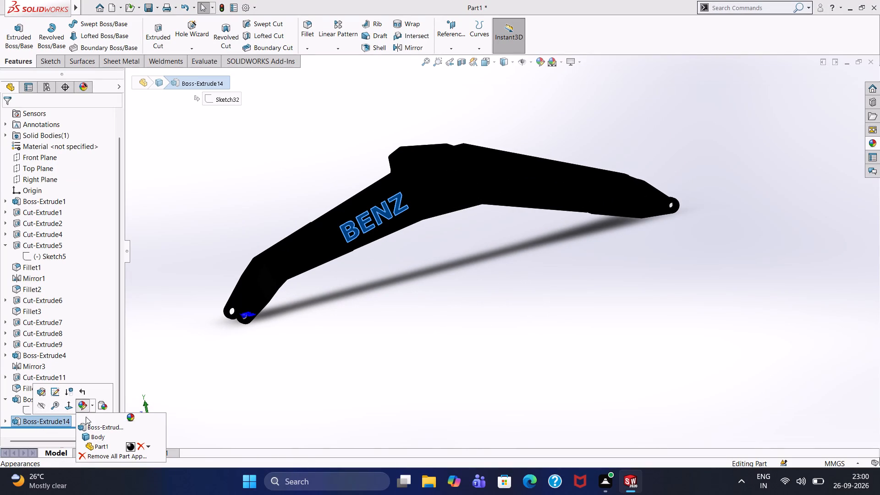
click(90, 425)
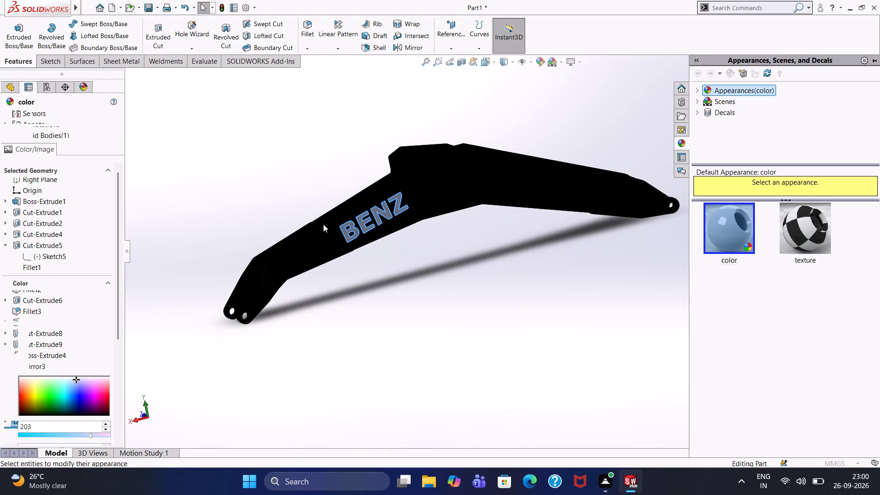
click(9, 115)
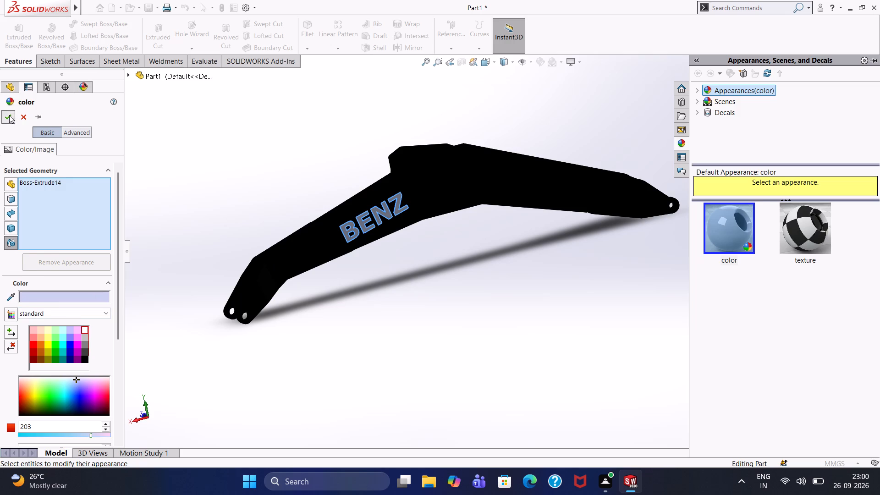
click(301, 221)
Recolour the whole boom part dark yellow using the standard colour swatches.
middle_drag(296, 208, 410, 232)
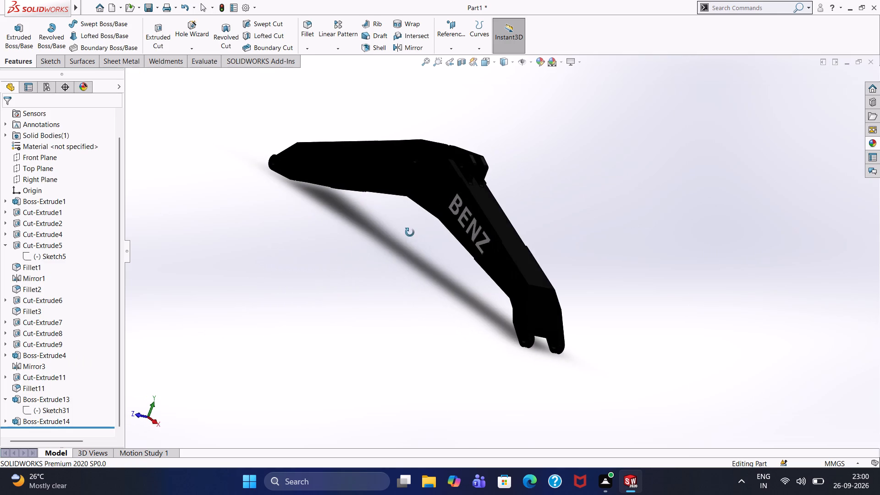
middle_drag(410, 232, 410, 232)
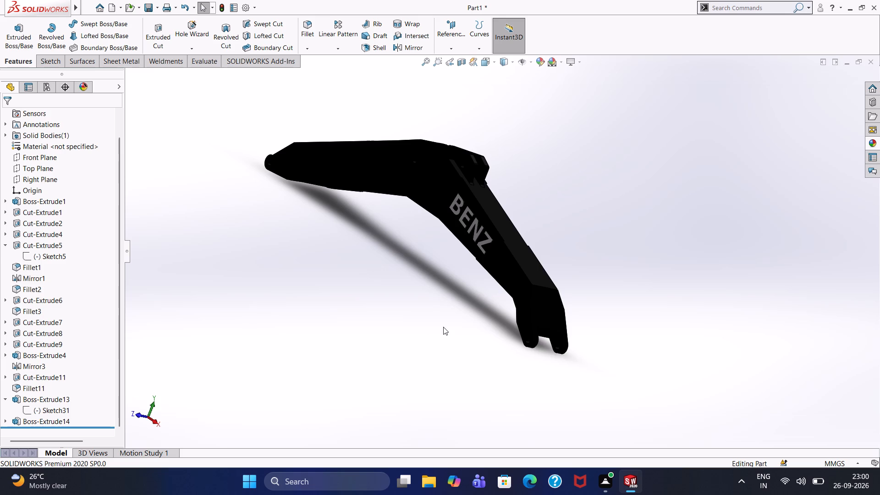
middle_drag(444, 320, 416, 326)
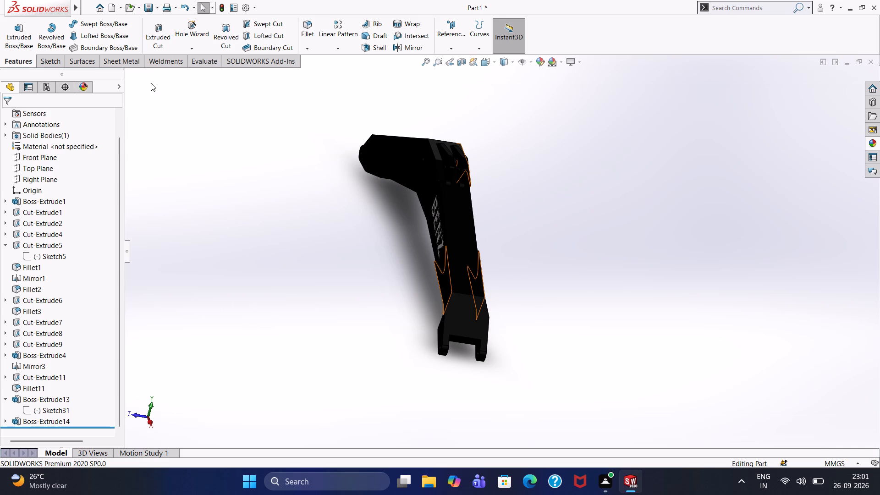
click(537, 63)
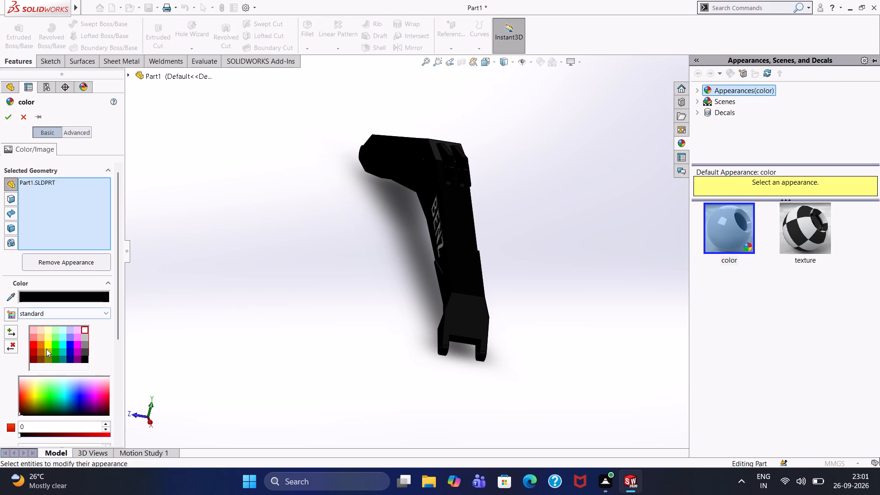
click(47, 349)
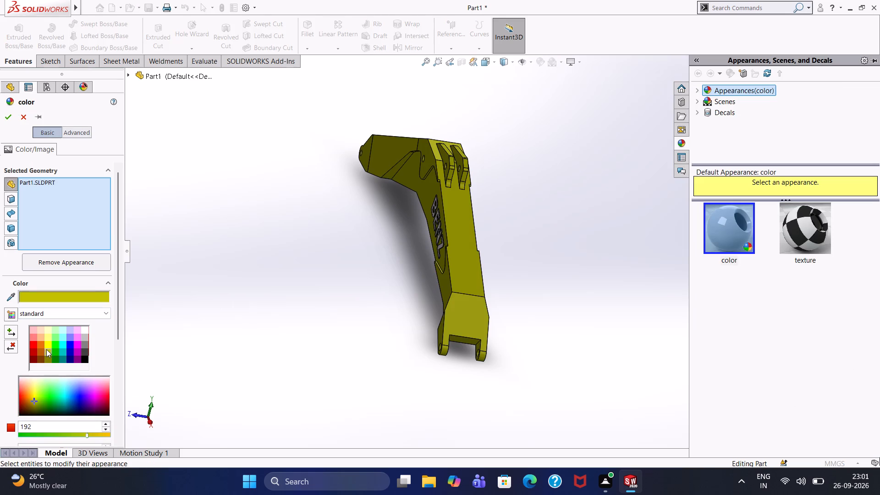
click(5, 118)
click(310, 225)
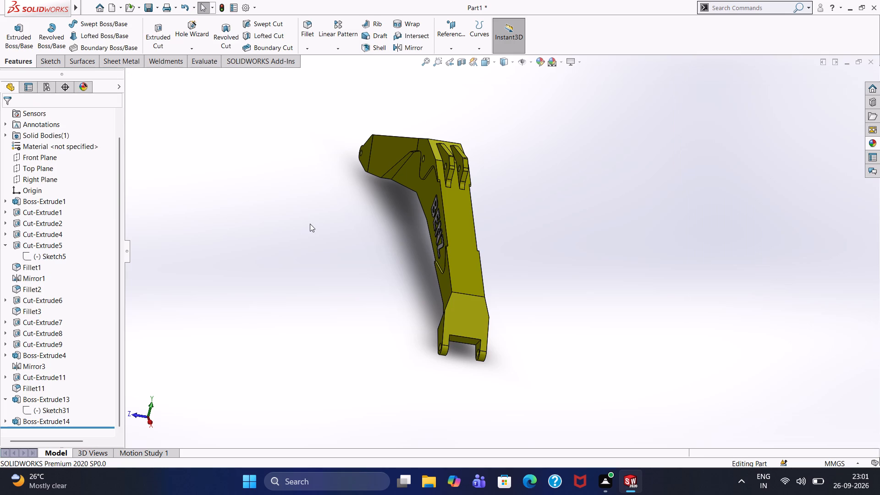
Start saving the part in the Downloads folder and clear its file name, keeping the .SLDPRT extension.
key(ctrl+8)
middle_drag(397, 272, 451, 297)
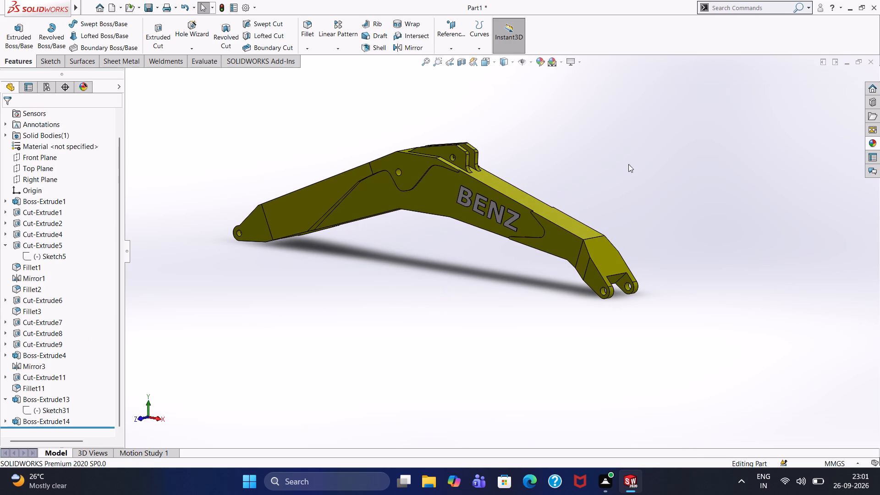
key(ctrl+s)
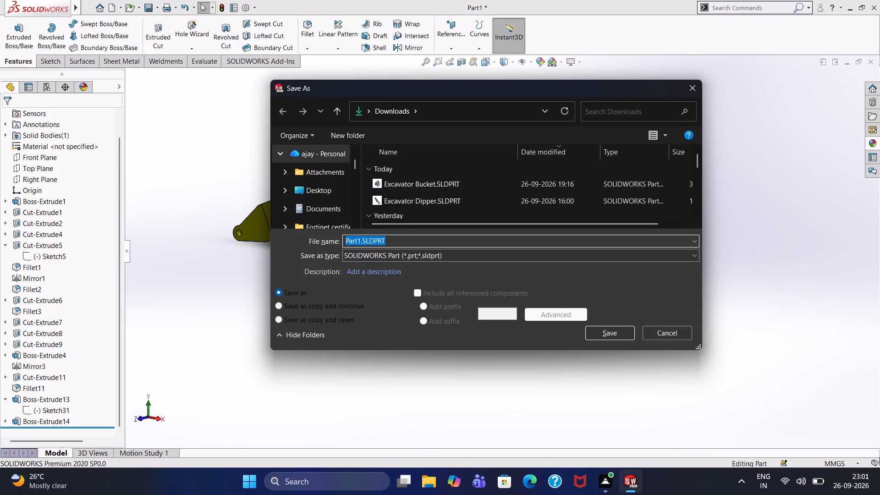
drag(360, 241, 341, 242)
key(BackSpace)
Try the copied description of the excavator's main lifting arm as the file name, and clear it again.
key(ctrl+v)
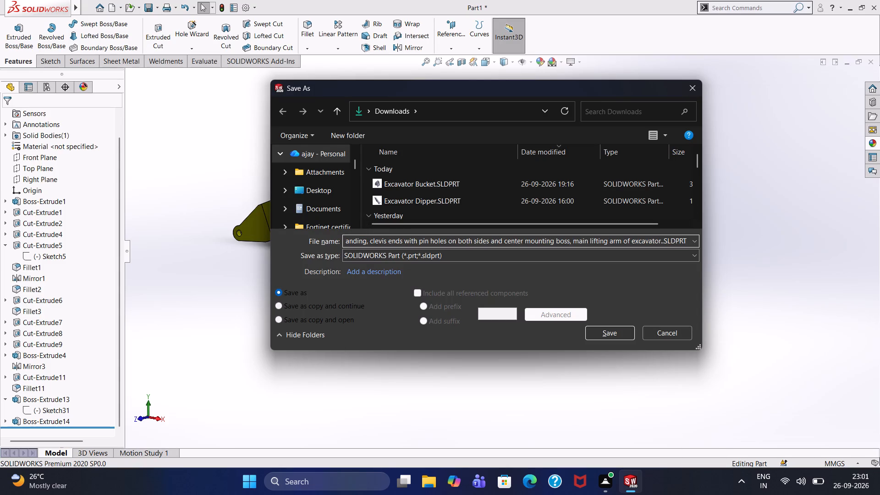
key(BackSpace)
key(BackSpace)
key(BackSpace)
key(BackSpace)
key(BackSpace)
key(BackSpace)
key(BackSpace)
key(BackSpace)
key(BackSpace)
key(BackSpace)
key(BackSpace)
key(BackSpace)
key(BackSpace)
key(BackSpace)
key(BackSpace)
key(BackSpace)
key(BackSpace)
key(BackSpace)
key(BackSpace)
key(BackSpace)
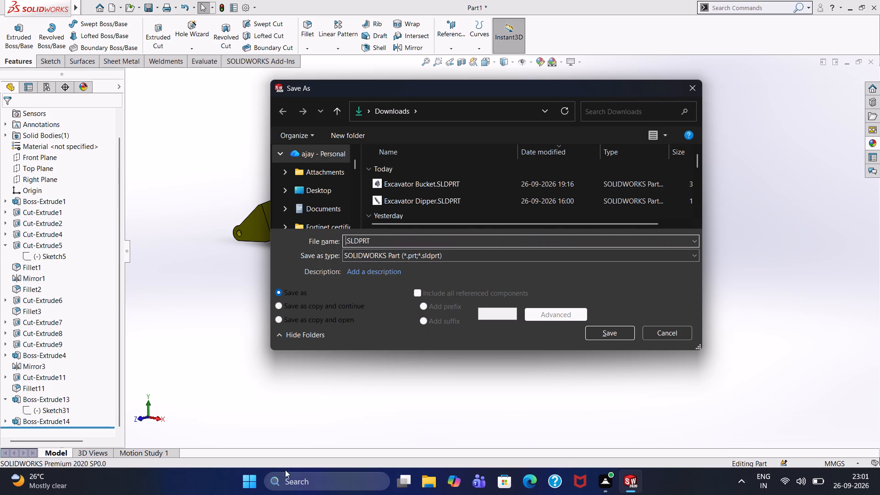
Bring up the pinned Windows apps.
click(251, 476)
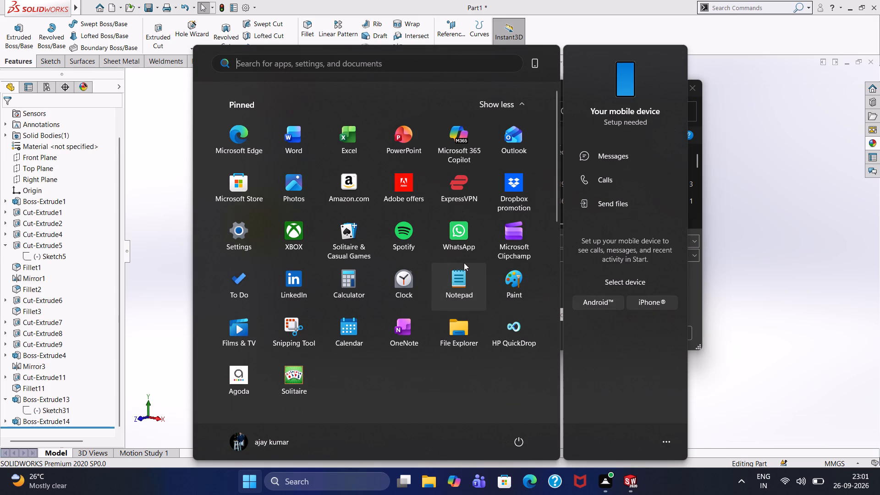
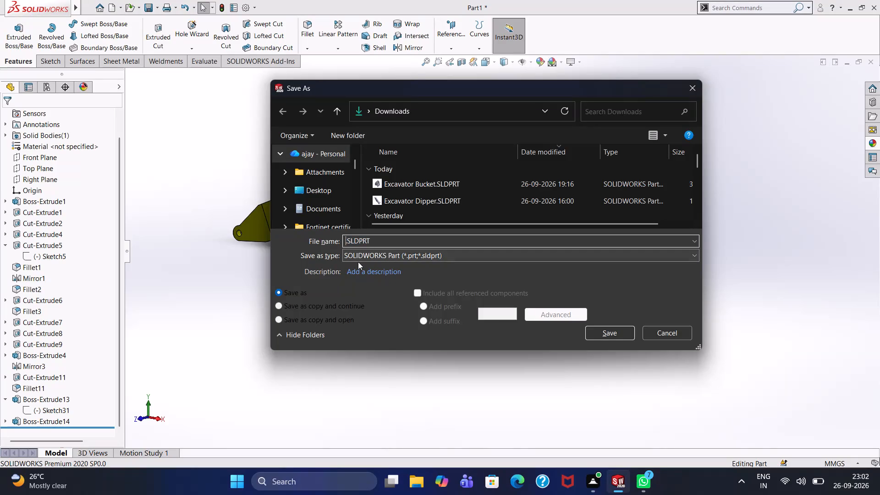
Name the part file Excavator Boom.SLDPRT and save it in the Downloads folder.
key(ctrl+v)
click(613, 337)
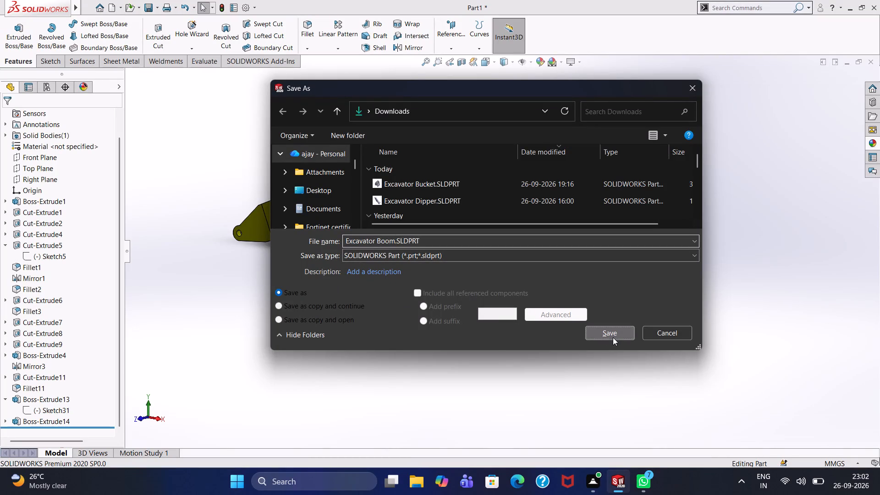